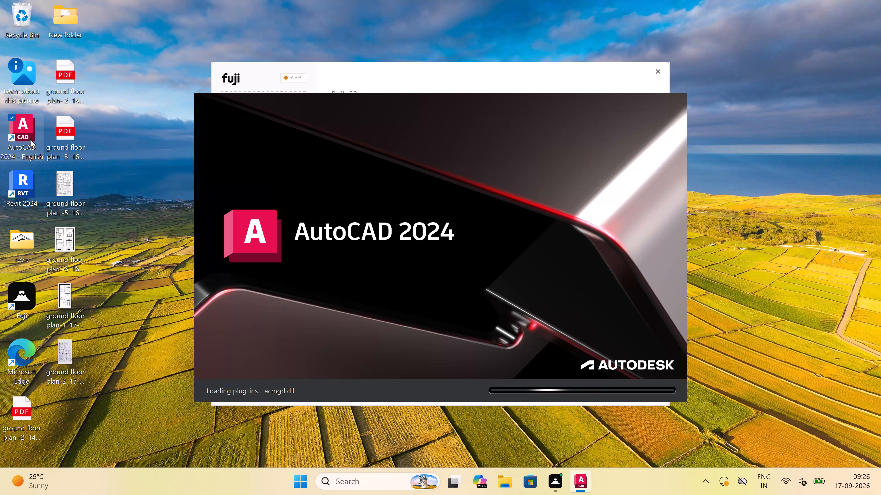
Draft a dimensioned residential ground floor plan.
Move the six ground floor plan files from the desktop's second icon column into New folder.
left_click_drag(68, 190, 70, 185)
left_click_drag(70, 171, 72, 91)
left_click_drag(68, 78, 68, 36)
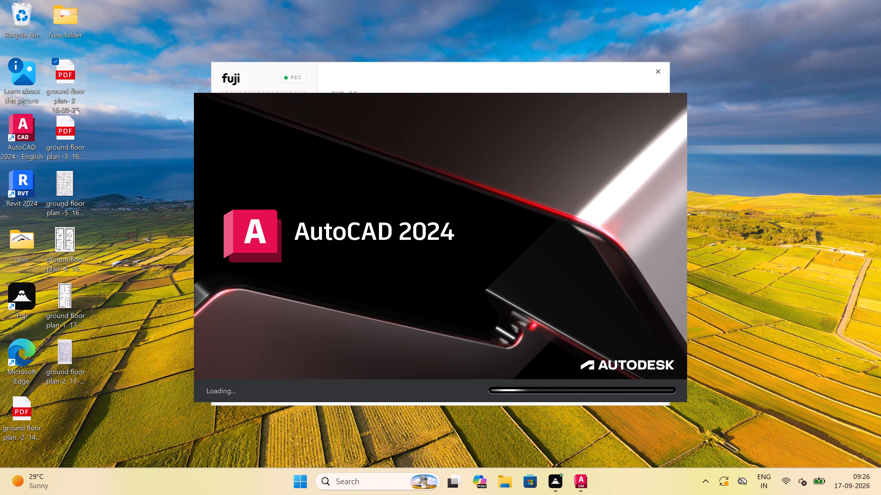
left_click_drag(67, 124, 70, 30)
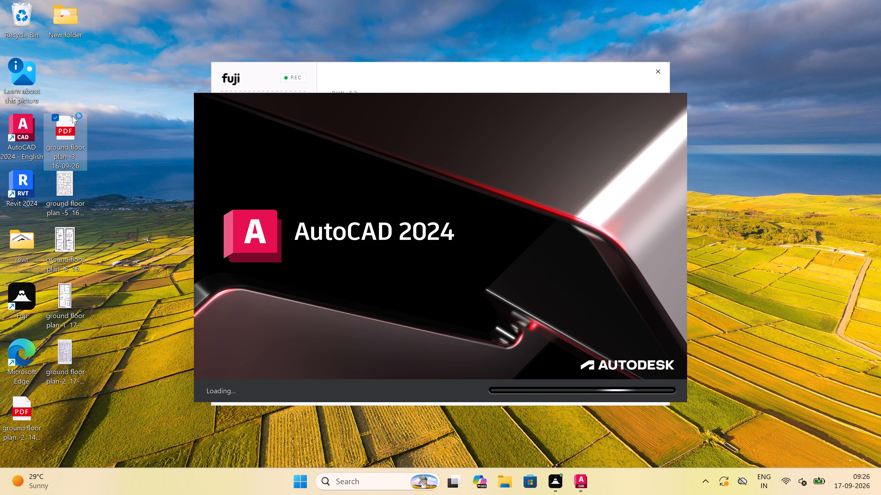
left_click_drag(65, 178, 59, 95)
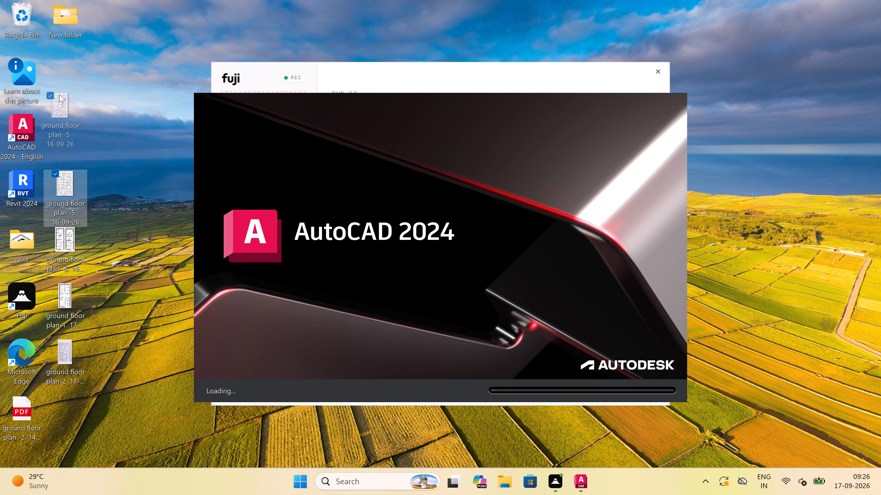
left_click_drag(59, 95, 63, 28)
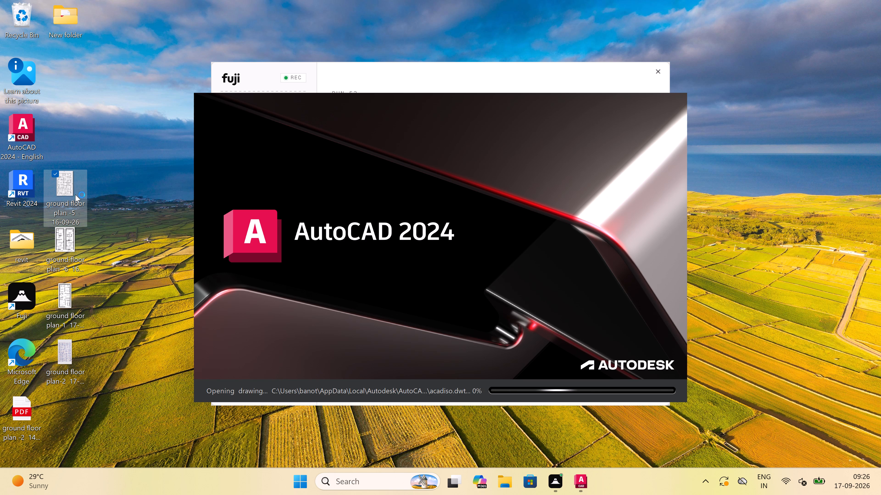
left_click_drag(63, 239, 63, 22)
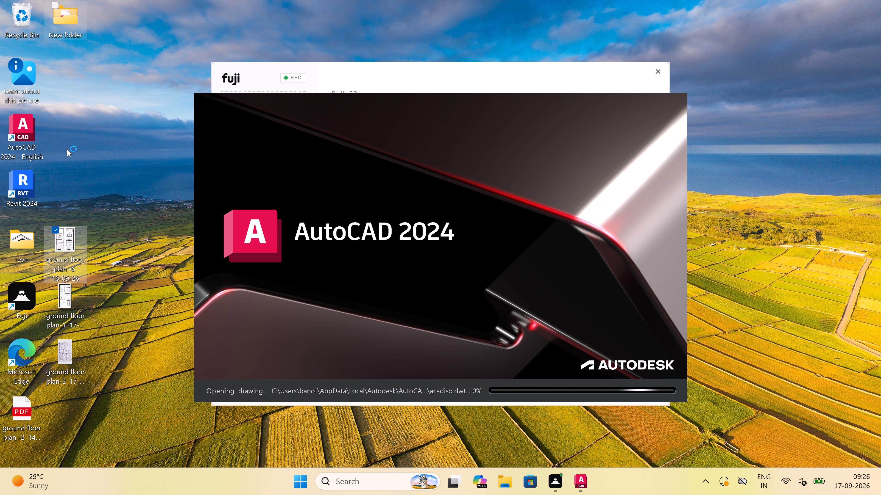
left_click_drag(70, 290, 74, 74)
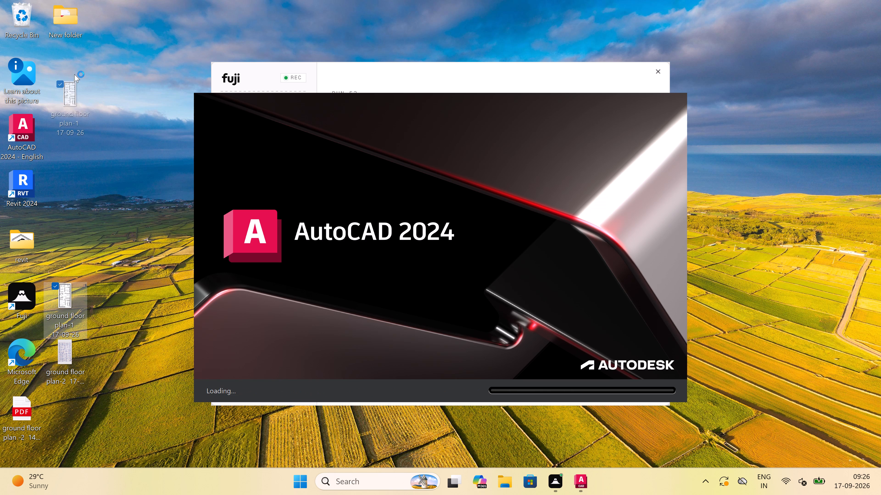
left_click_drag(74, 74, 73, 26)
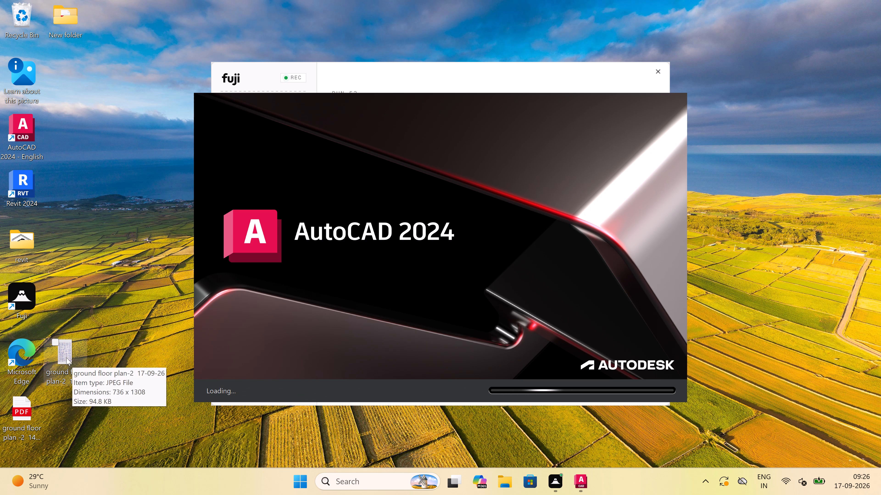
left_click_drag(66, 357, 77, 35)
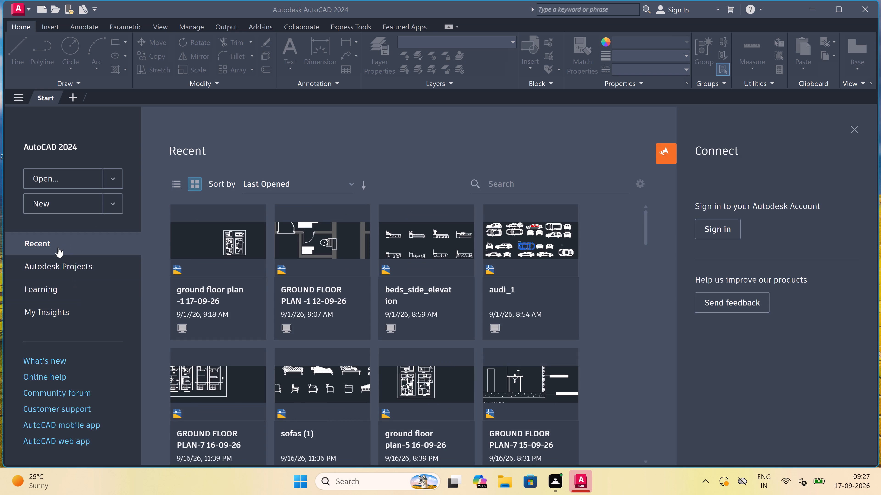
Create a new blank drawing in AutoCAD.
double_click(62, 207)
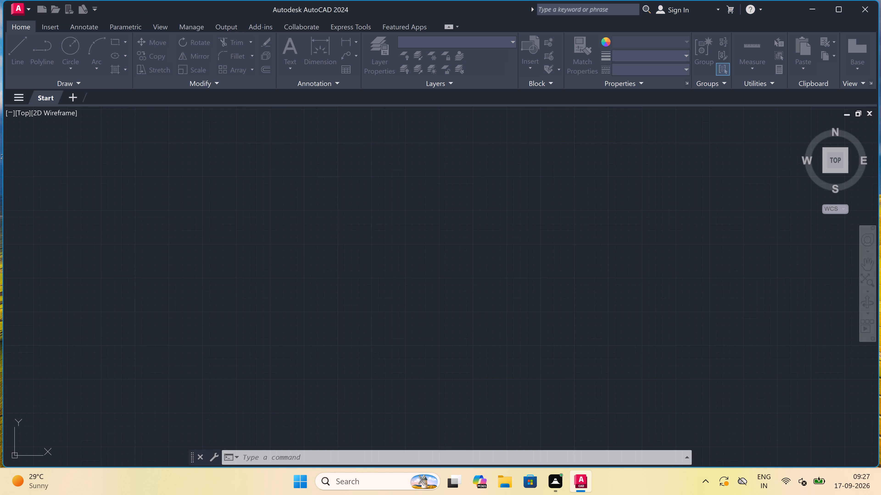
With Ortho on, draw a vertical and a horizontal construction line crossing at one point.
type("xl")
key("space")
left_click(110, 236)
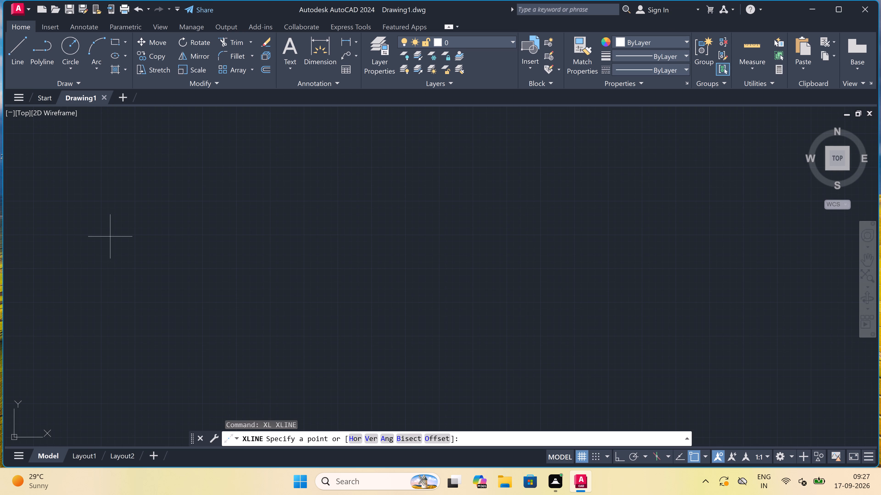
key("F8")
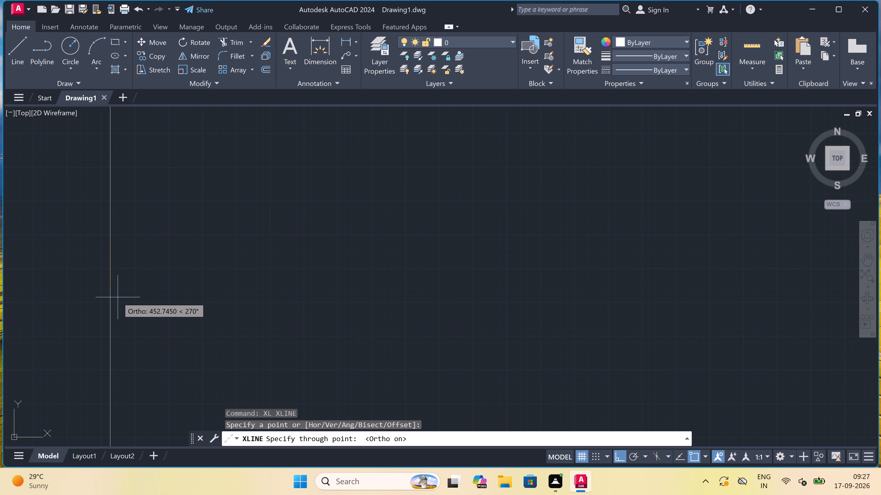
left_click(118, 297)
left_click(101, 216)
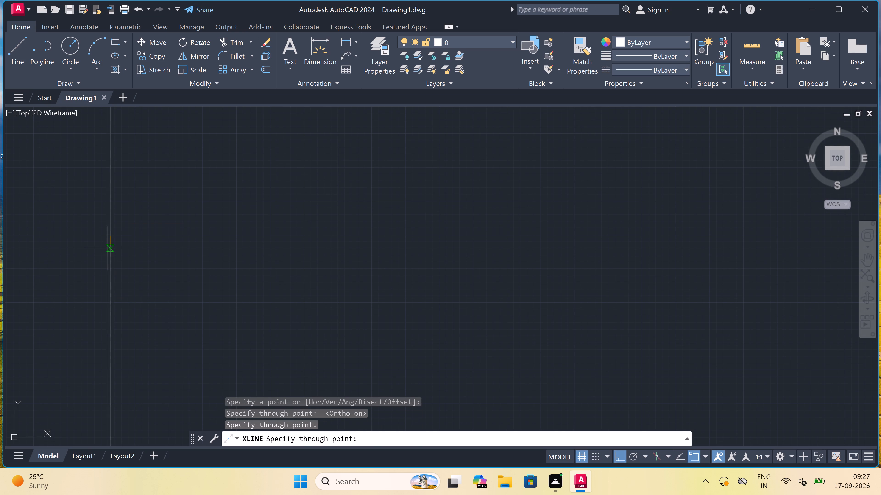
double_click(108, 249)
left_click_drag(79, 253, 80, 258)
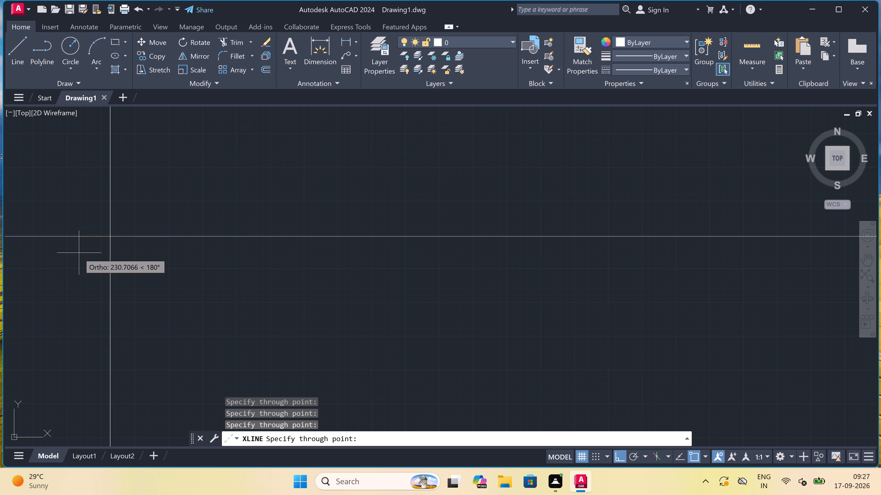
key("Escape")
Configure the drawing units to Engineering length with 0'-0" precision and Inches as the insertion scale.
scroll(83, 250, "up", 2)
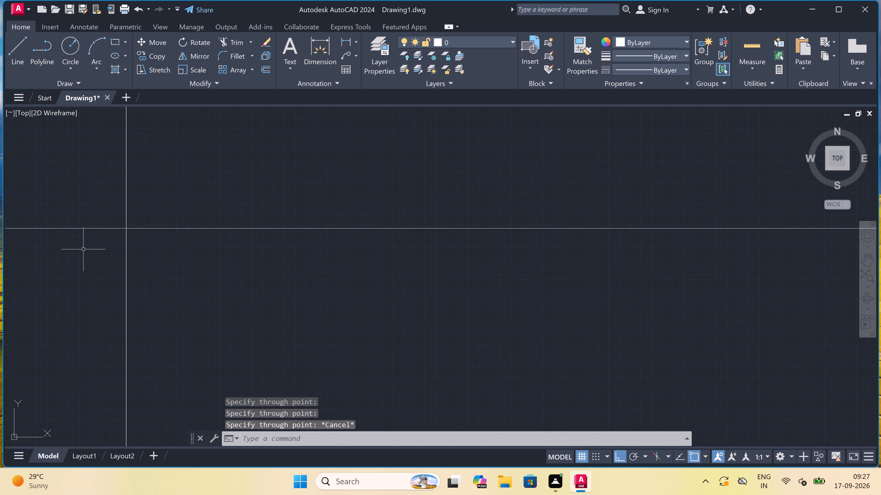
scroll(93, 243, "up", 3)
key("u")
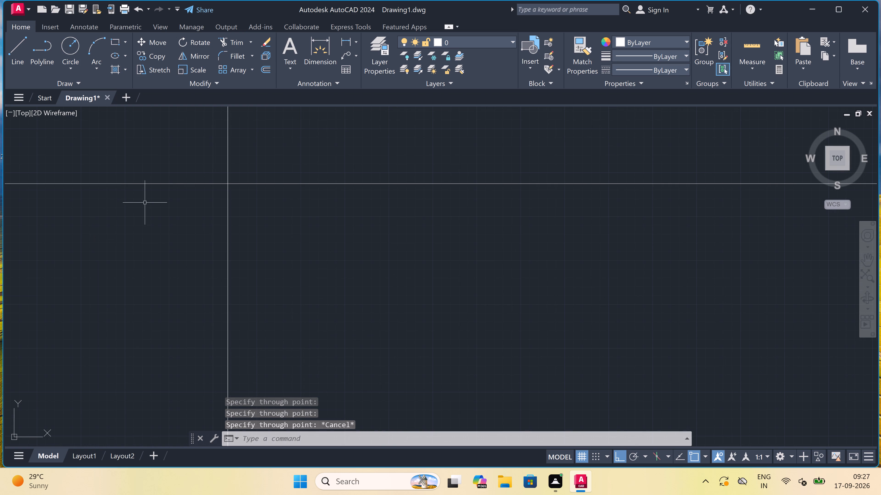
key("n")
key("space")
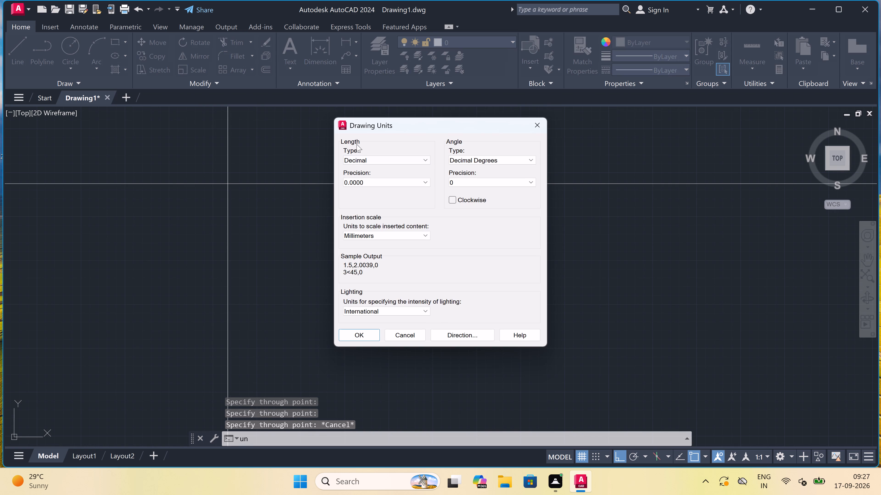
left_click(360, 162)
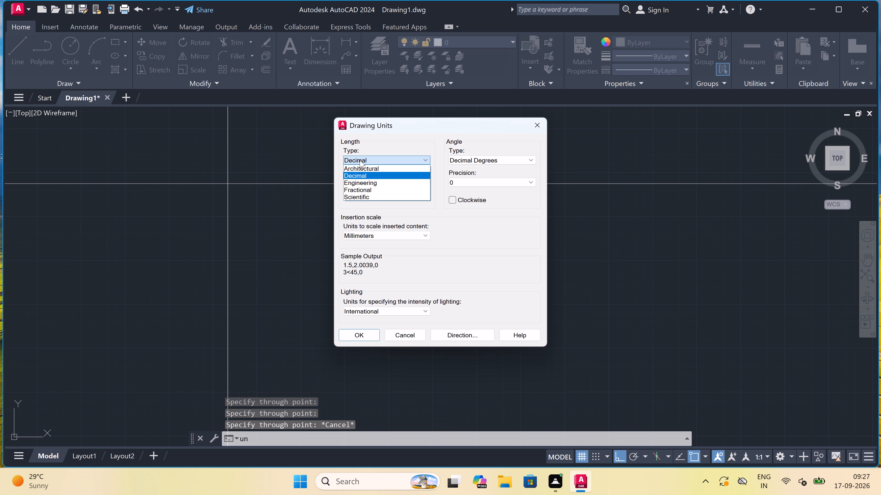
left_click(359, 181)
double_click(359, 181)
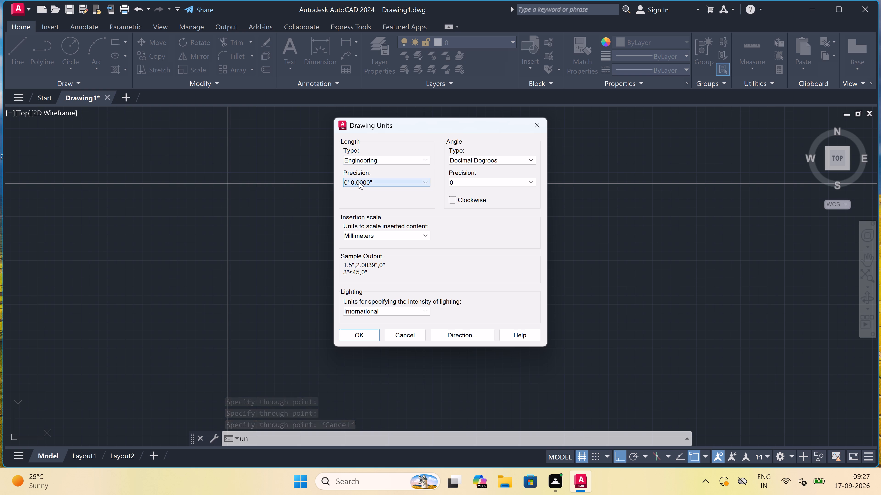
double_click(358, 182)
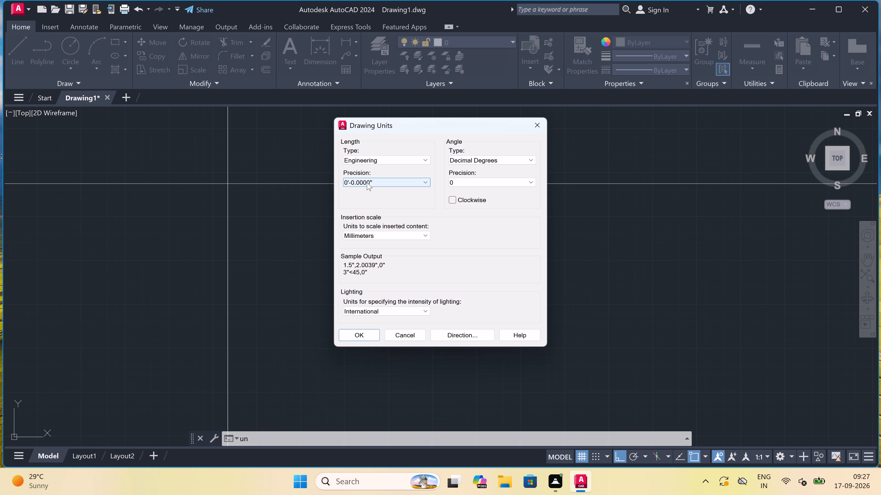
left_click(367, 182)
left_click(364, 188)
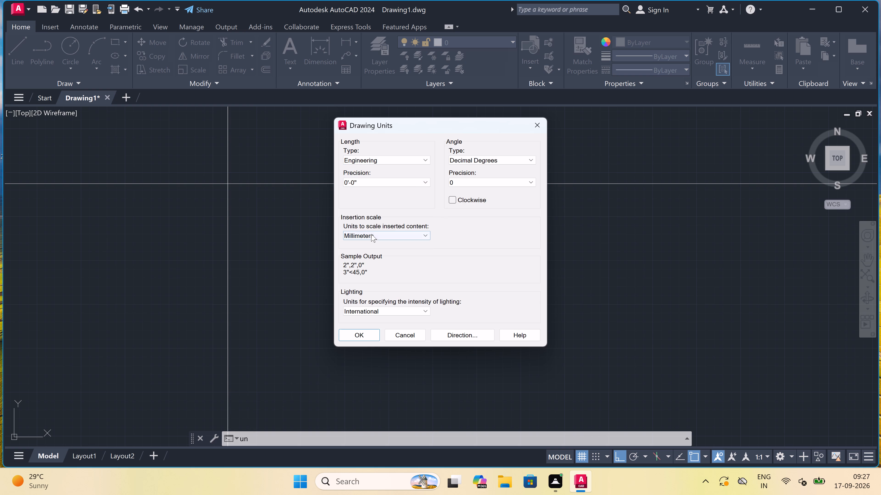
left_click(371, 233)
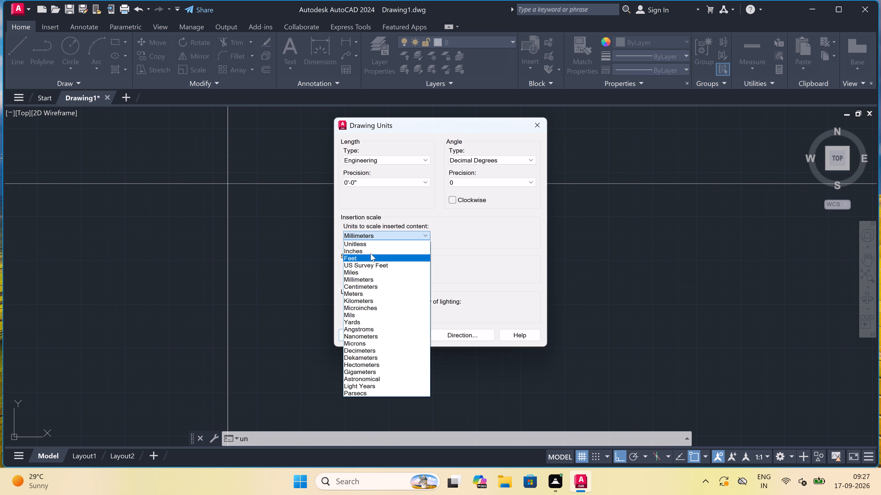
left_click(370, 248)
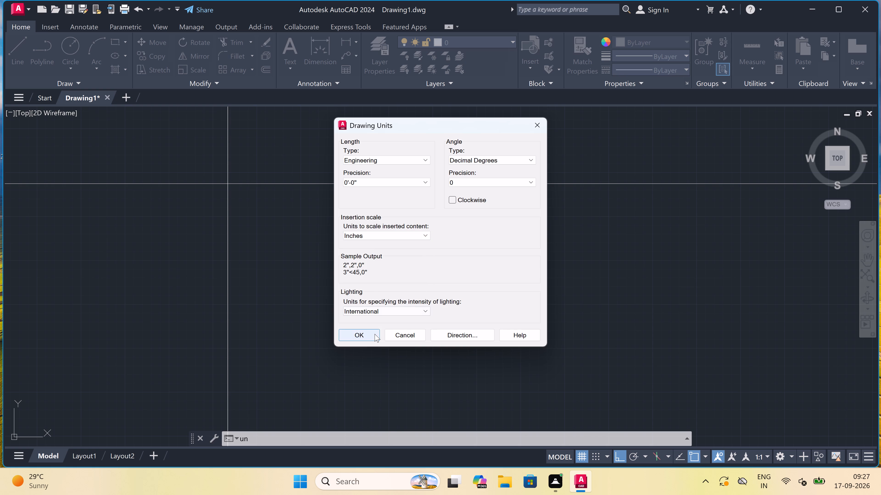
left_click(375, 334)
Trim the vertical line above and the horizontal line left of their intersection to form an upper-left corner.
scroll(87, 86, "up", 1)
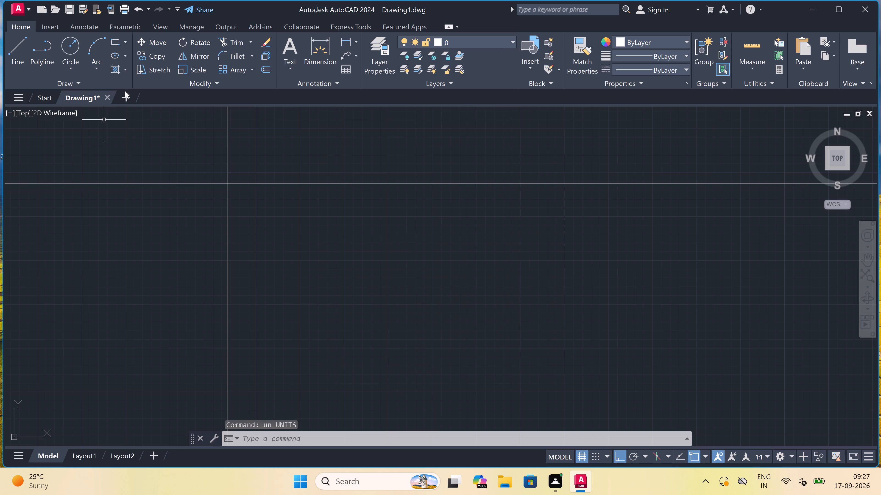
scroll(210, 159, "up", 3)
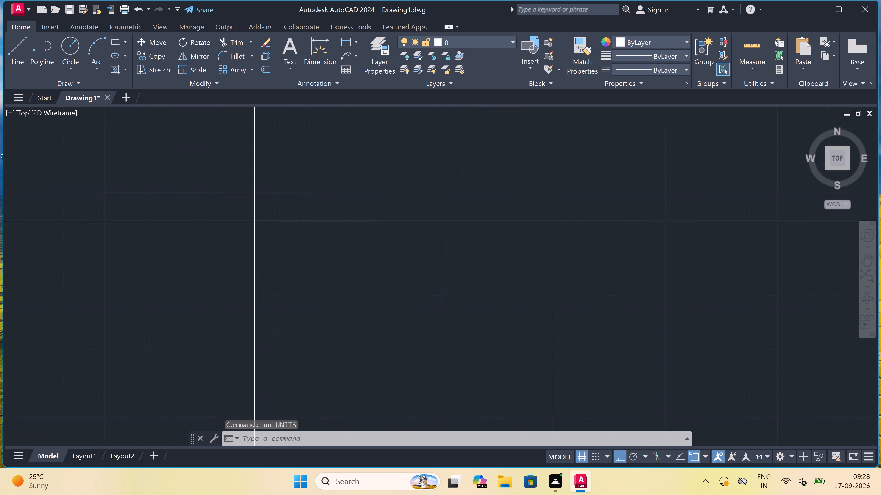
scroll(261, 184, "down", 2)
scroll(292, 202, "up", 1)
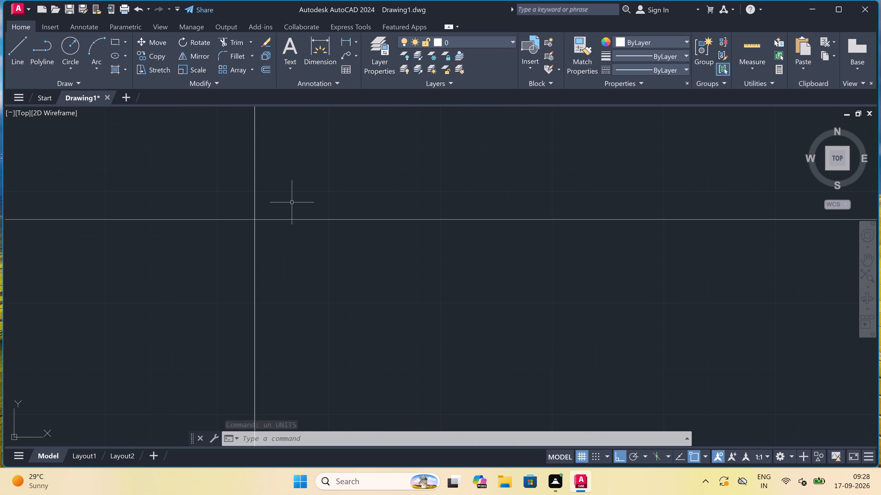
type("tr")
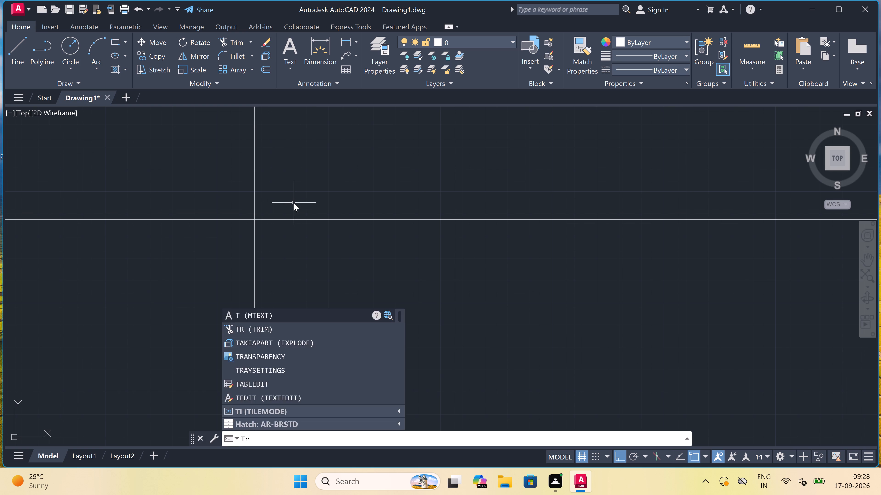
key("space")
left_click(273, 181)
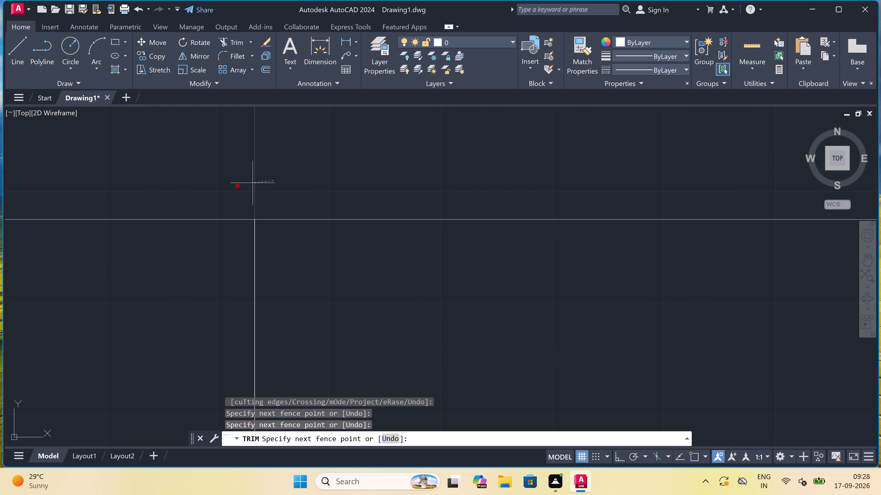
left_click(161, 237)
key("Escape")
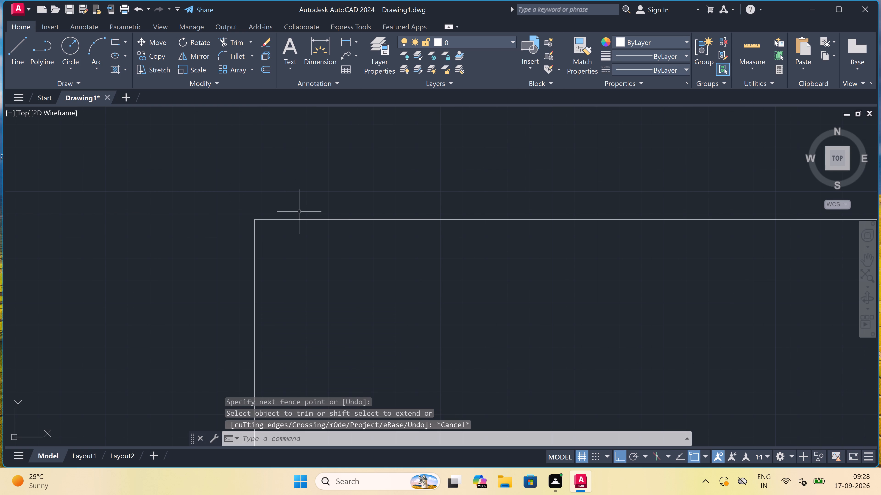
Offset the horizontal line downward and the vertical line to the right by 9" to form the wall thickness.
key("o")
key("space")
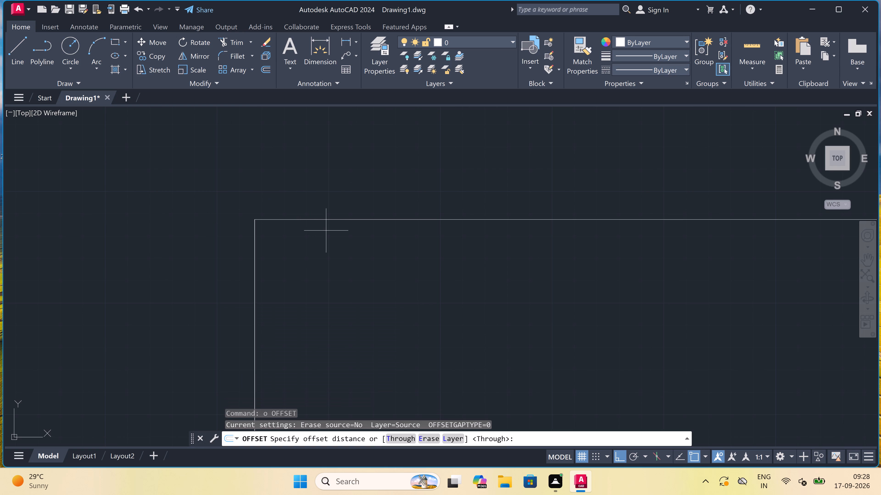
left_click(329, 219)
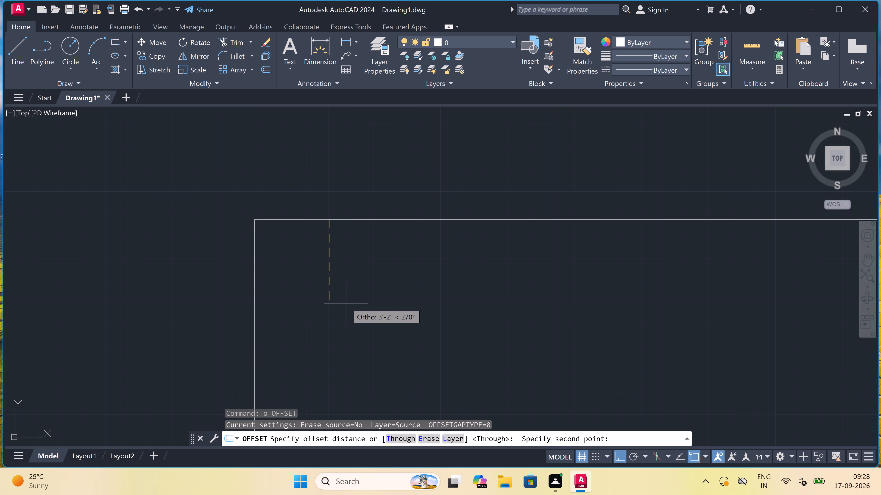
type("9\"")
key("space")
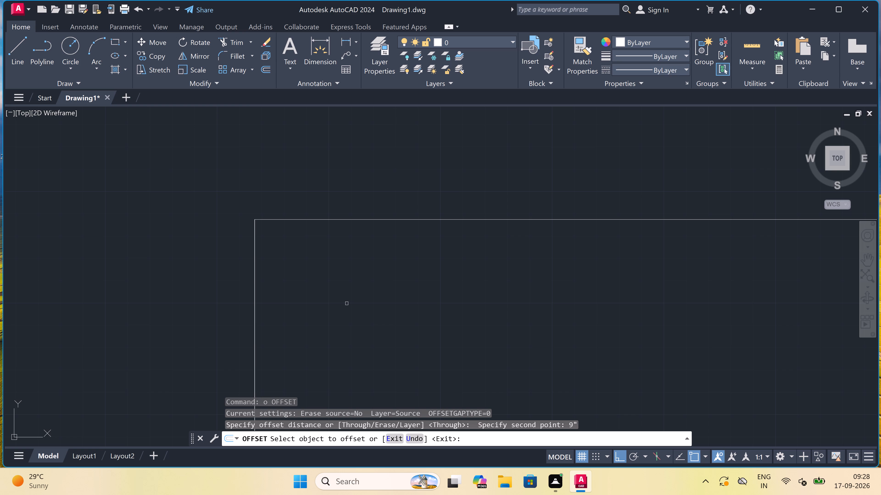
left_click(343, 220)
left_click(340, 235)
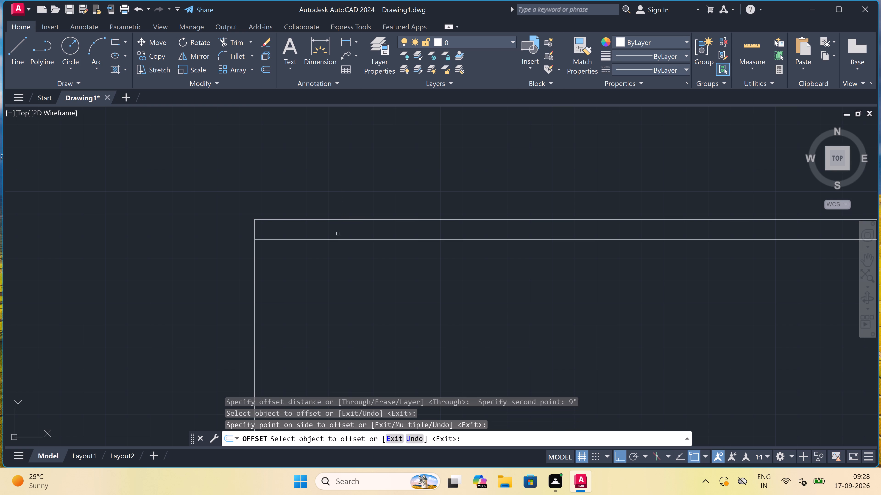
scroll(316, 231, "up", 1)
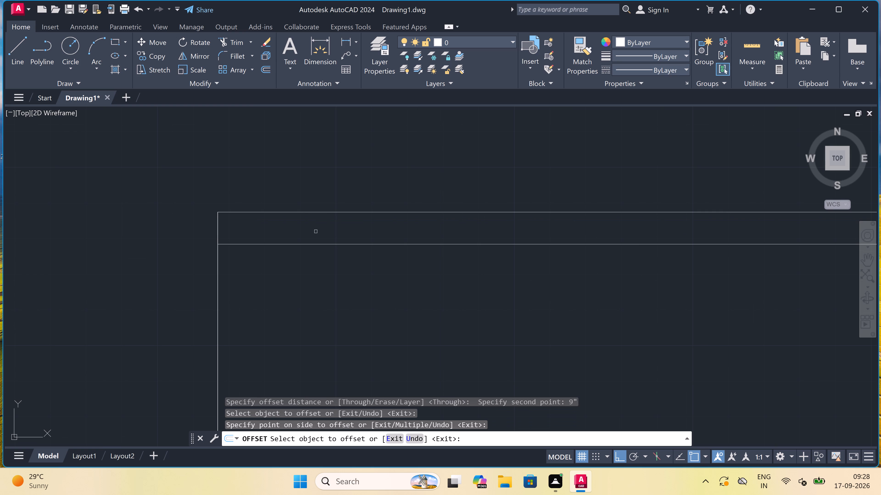
left_click(219, 263)
left_click(239, 256)
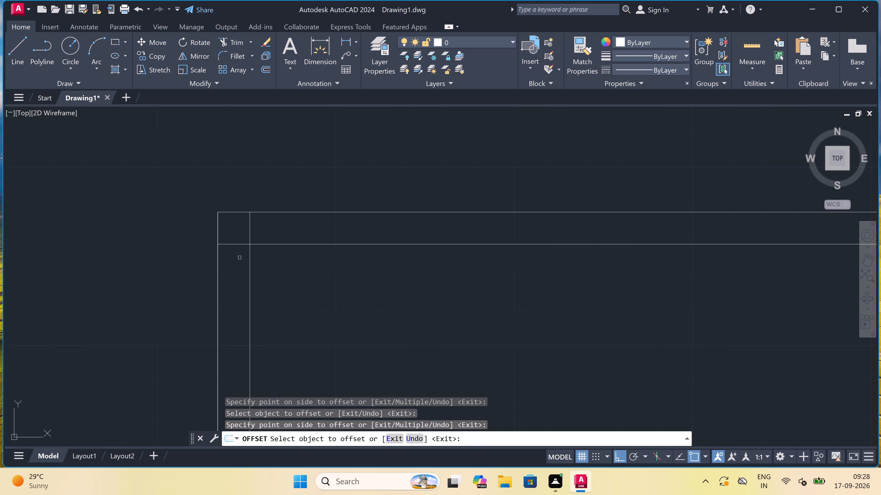
key("Escape")
Offset the inner line of the top horizontal wall downward by 5'.
type("o")
key("space")
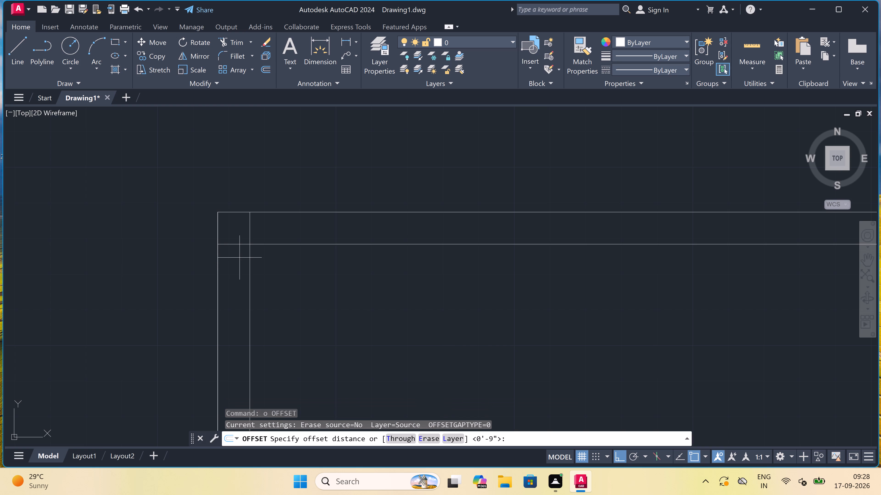
scroll(248, 258, "down", 1)
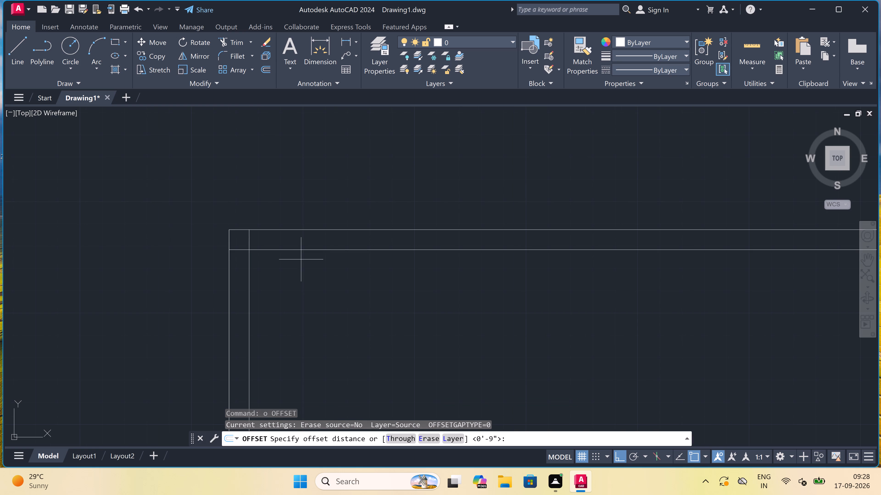
left_click(304, 248)
type("5'")
key("space")
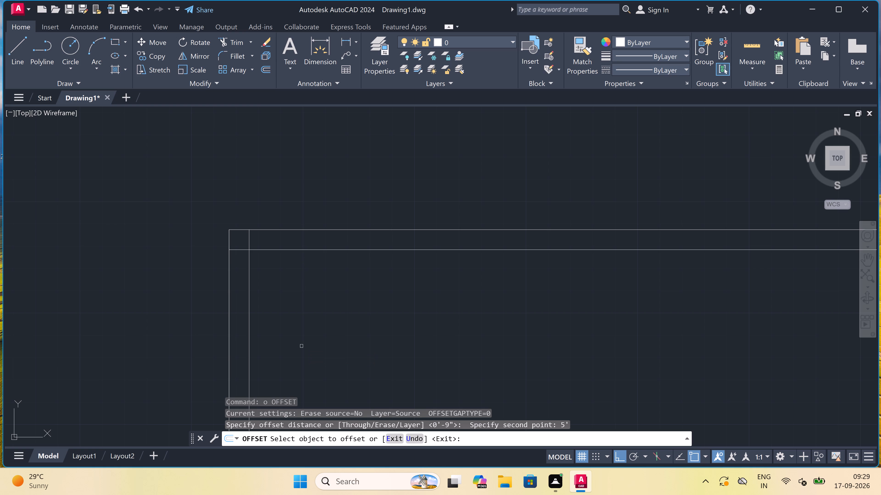
left_click(323, 250)
left_click(312, 307)
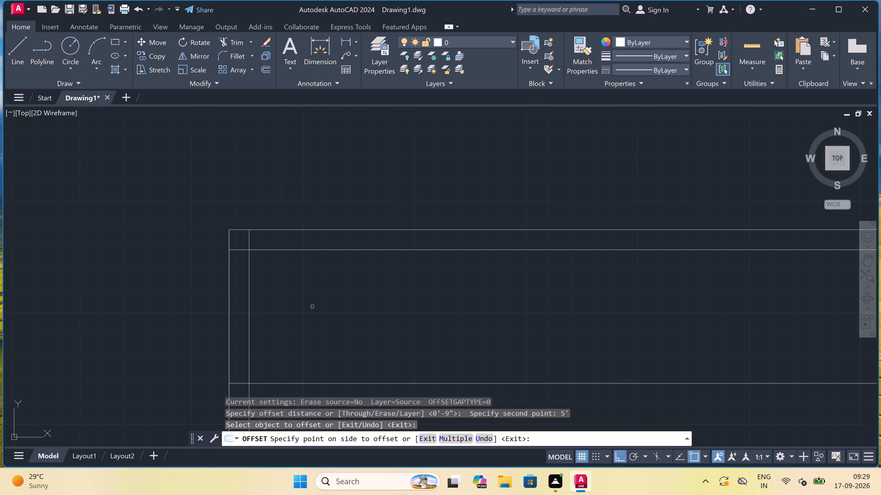
scroll(312, 303, "down", 3)
scroll(305, 313, "up", 2)
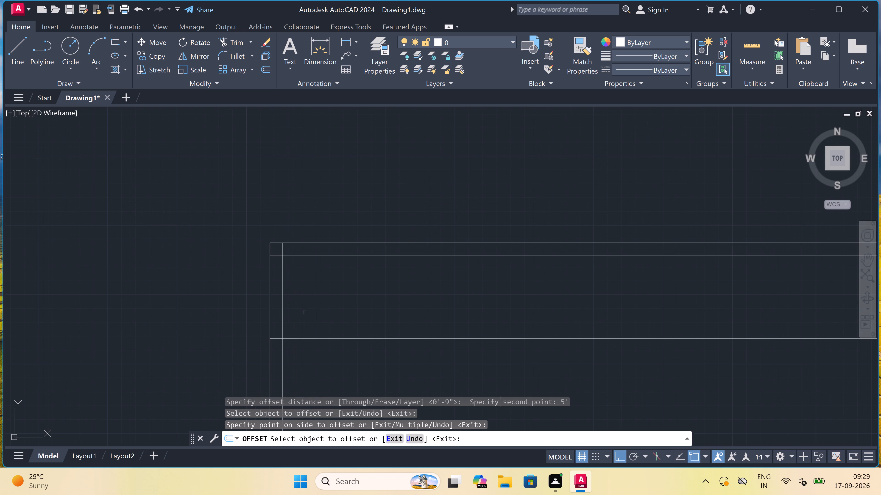
key("Escape")
Offset the lowest horizontal line downward by 9" to give the second horizontal wall its thickness.
key("space")
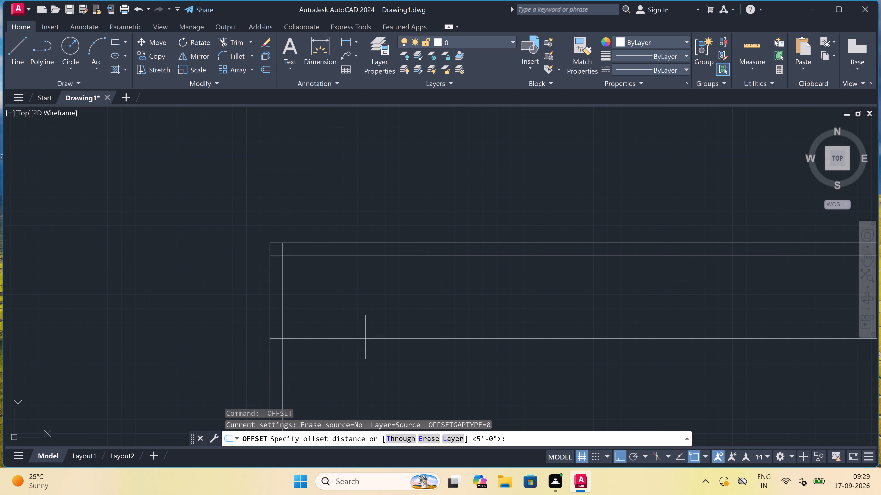
left_click_drag(365, 338, 367, 342)
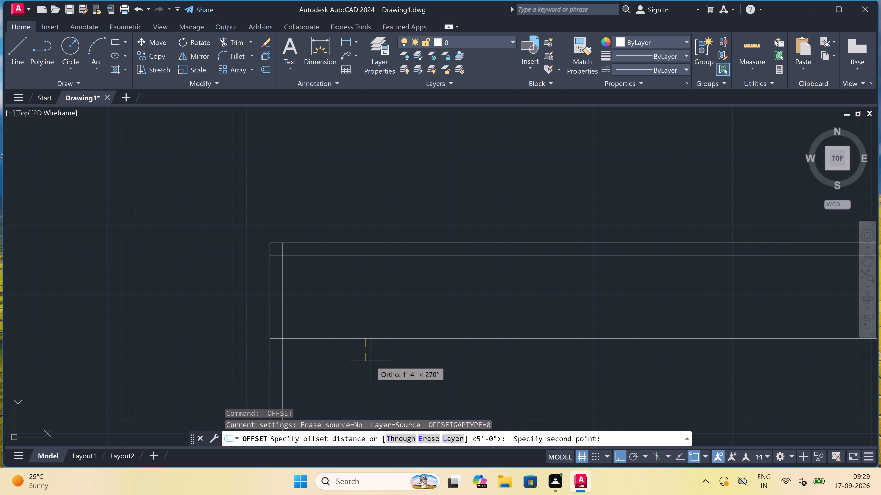
type("9\"")
key("space")
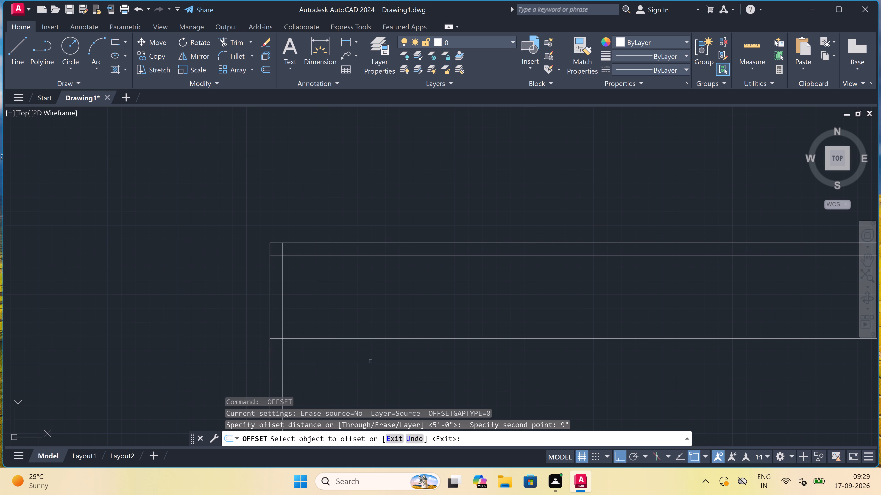
left_click(373, 339)
left_click(372, 348)
key("Escape")
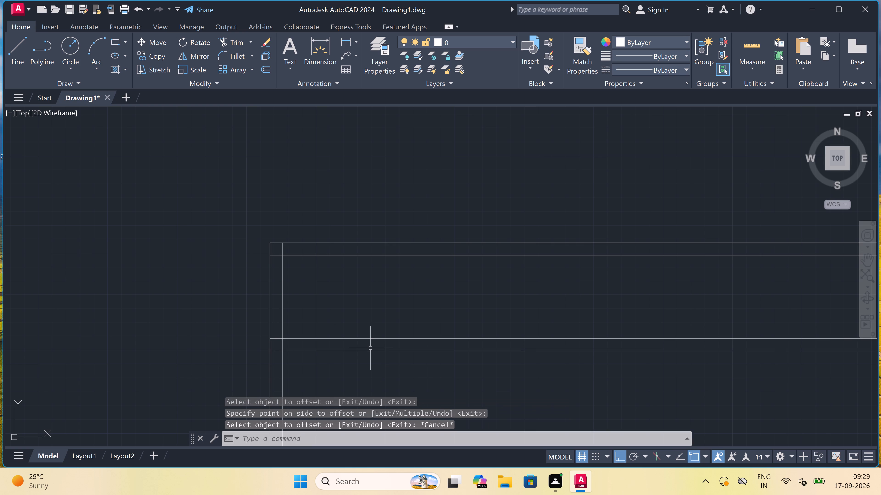
Offset the inner line of the left vertical wall to the right by 8'.
key("space")
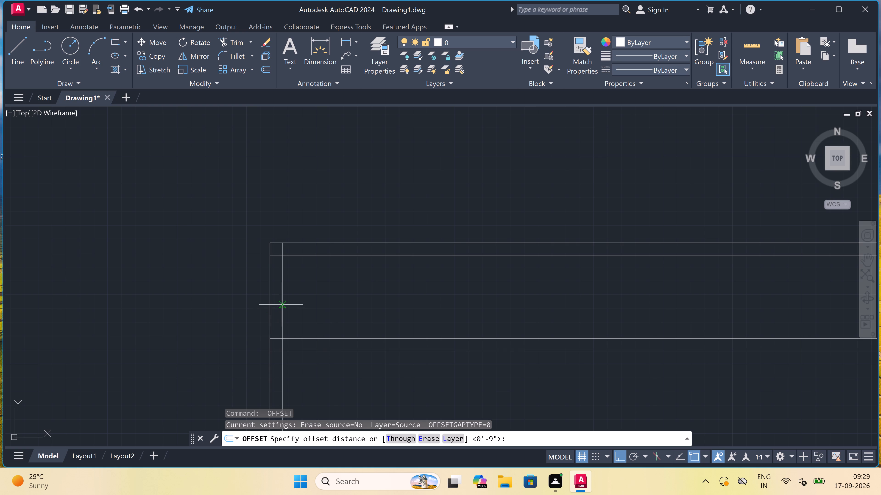
left_click_drag(281, 305, 285, 307)
key("8")
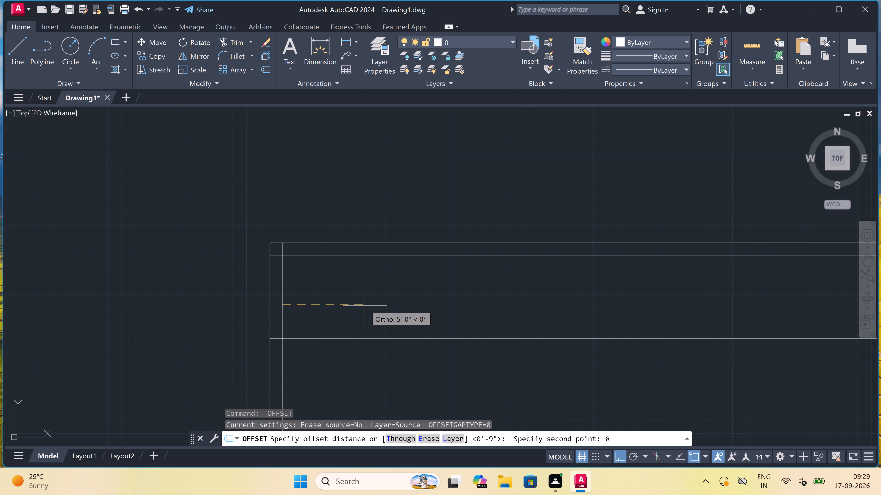
type("'")
key("space")
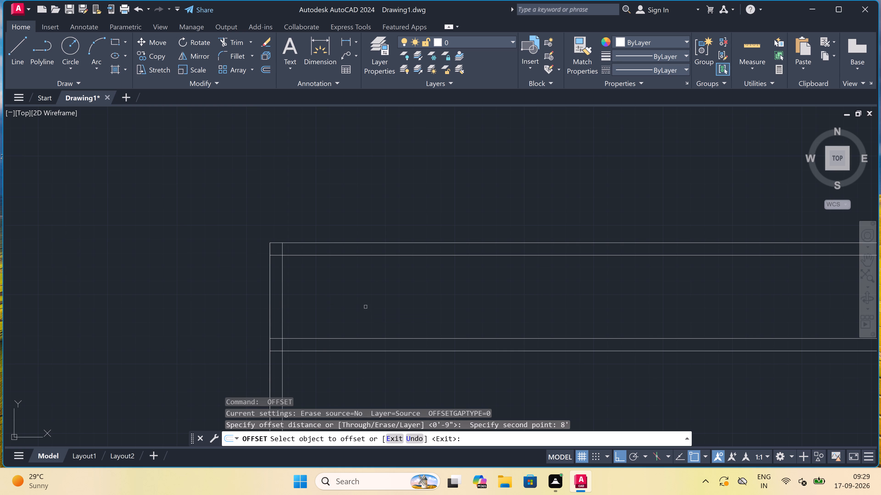
left_click(283, 286)
left_click(352, 290)
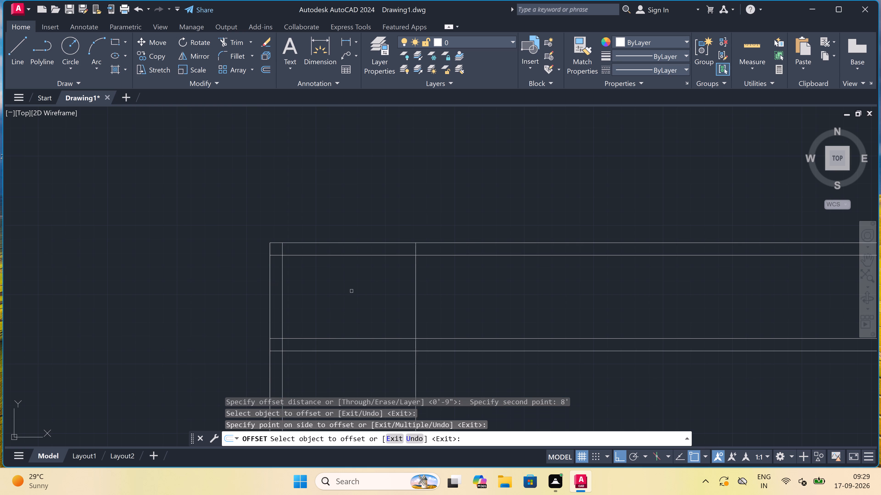
key("Escape")
Offset the rightmost vertical line to the right by 9" to form the second vertical wall.
key("space")
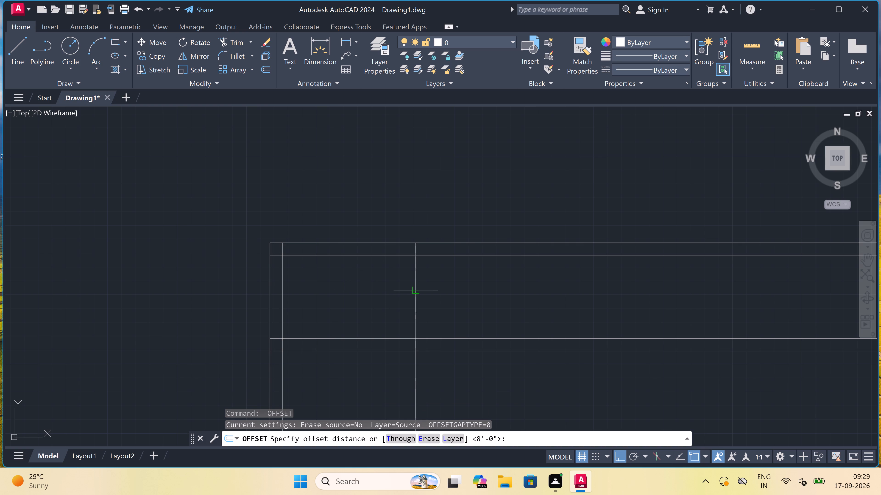
left_click_drag(419, 291, 421, 291)
key("9")
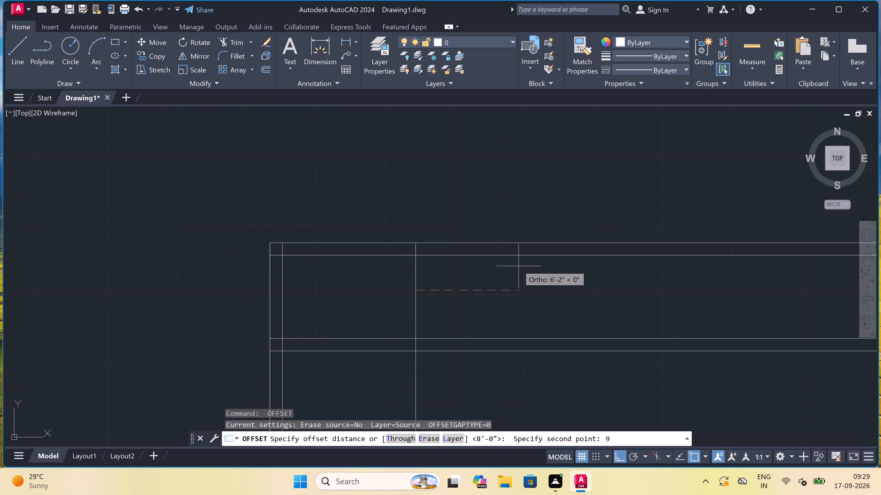
type("\"")
key("space")
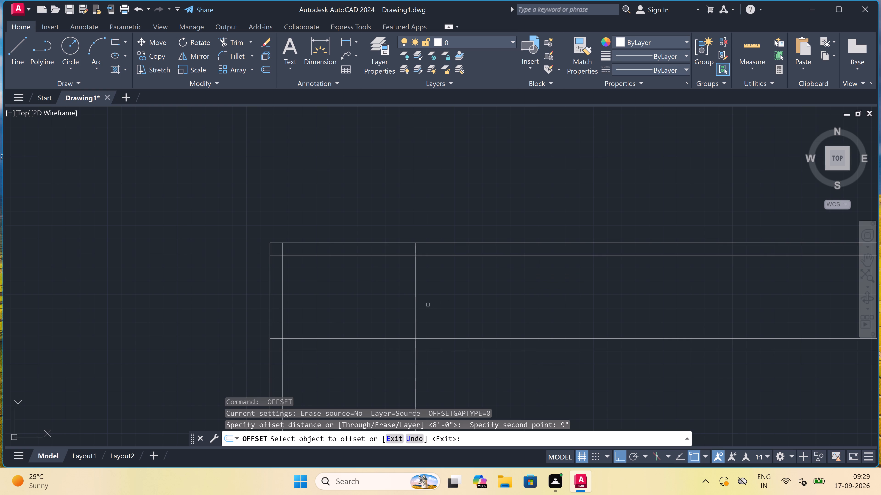
left_click(415, 294)
left_click(425, 290)
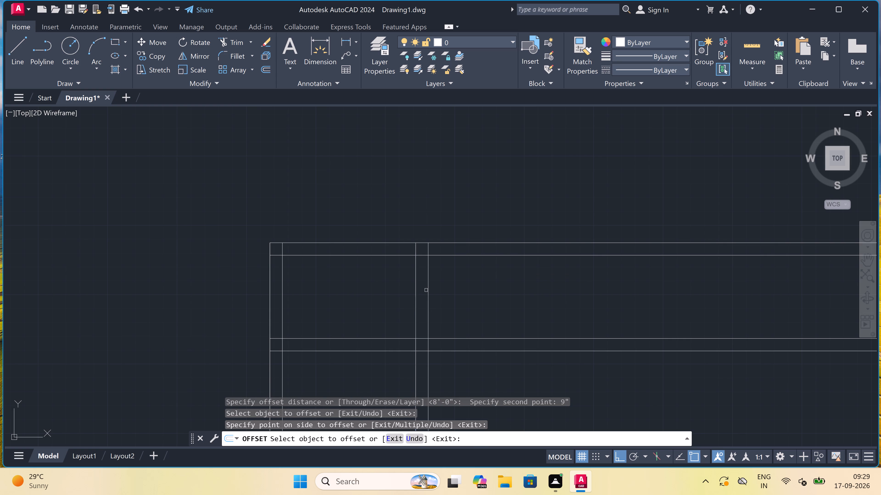
key("Escape")
Offset the right-hand line of the second vertical wall to the right by 12'8".
key("space")
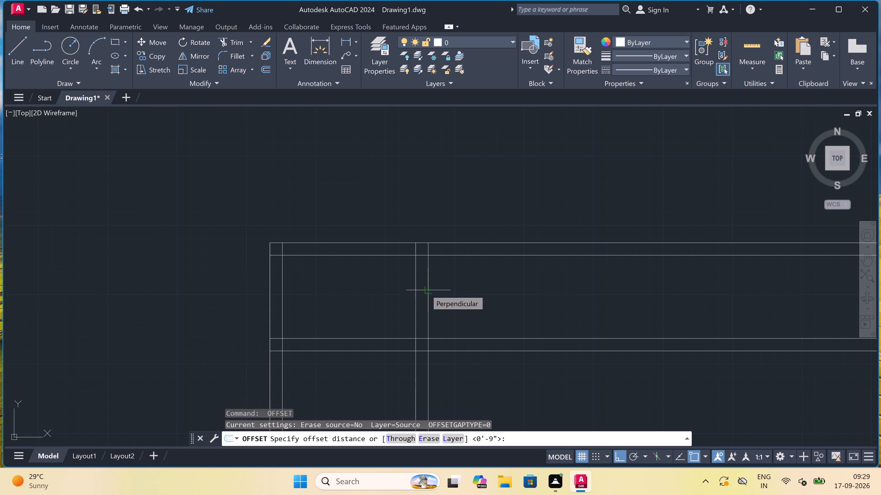
left_click_drag(428, 290, 431, 290)
type("12'8")
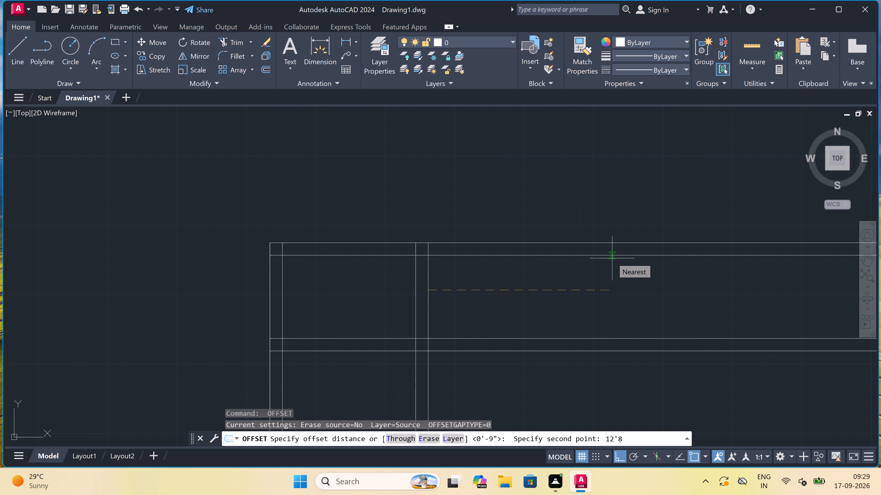
type("\"")
key("space")
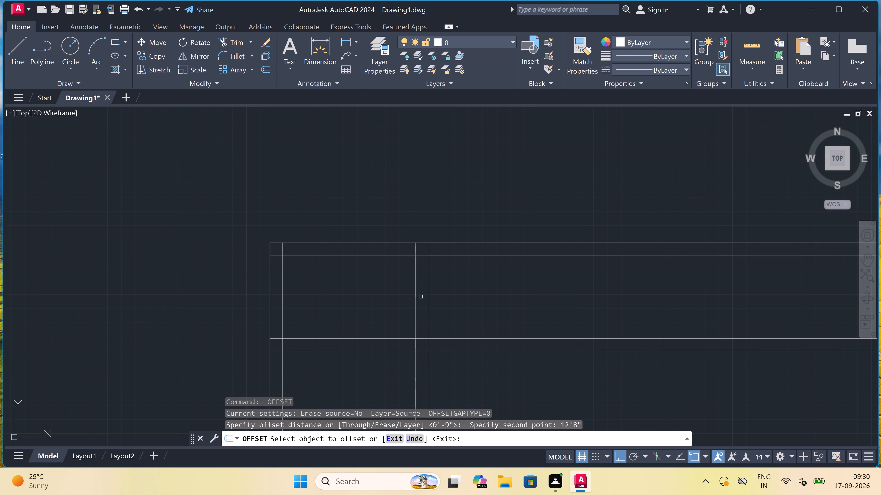
left_click(429, 284)
left_click(449, 284)
scroll(449, 284, "down", 5)
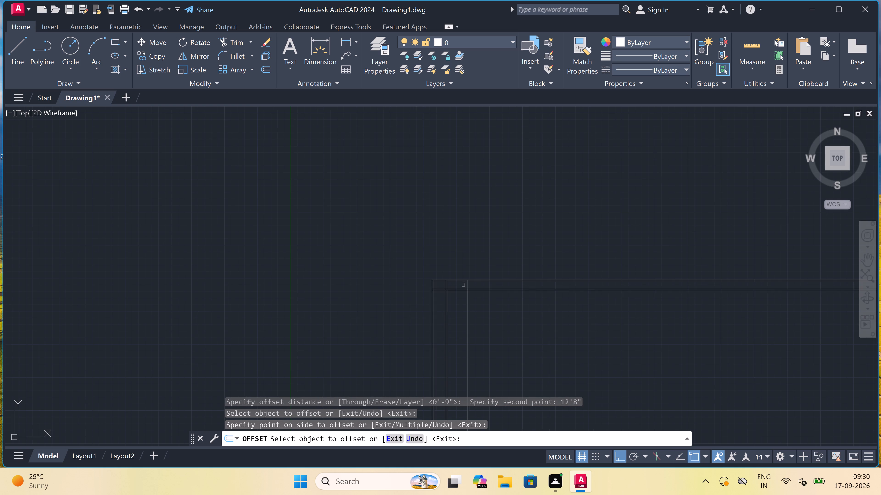
scroll(477, 280, "up", 5)
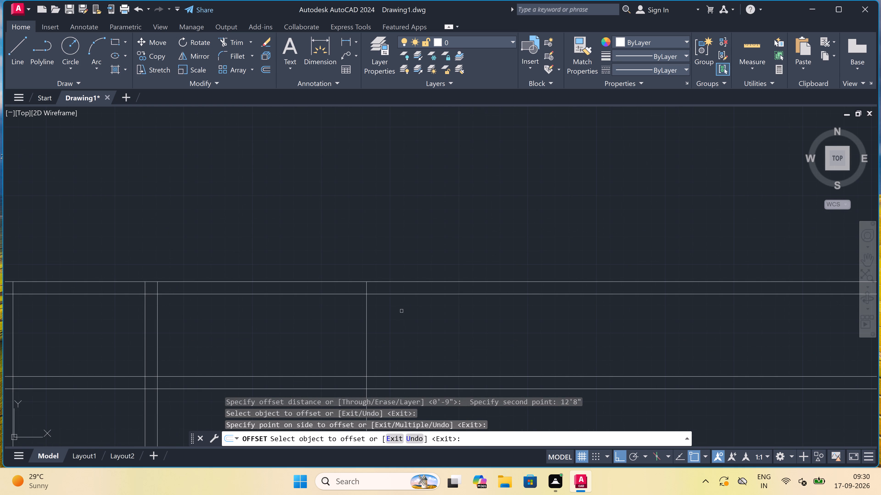
key("Escape")
Offset the rightmost vertical line to the right by 9" to form the third vertical wall.
key("space")
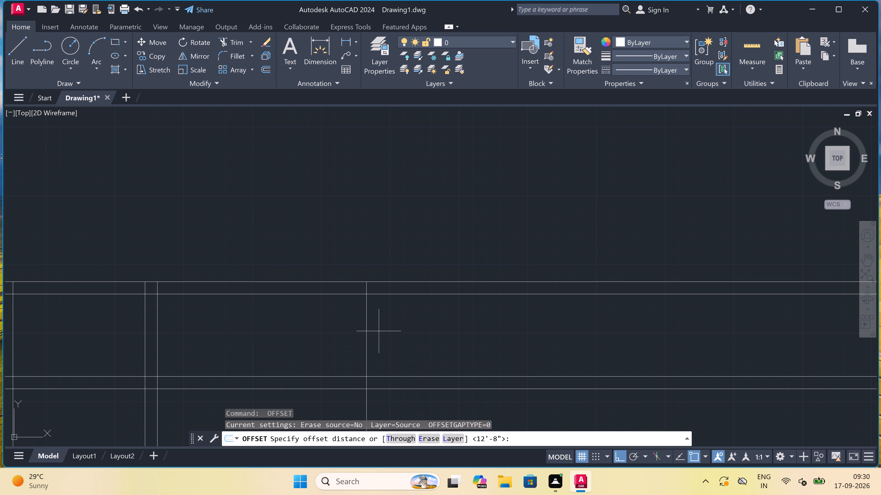
left_click(367, 334)
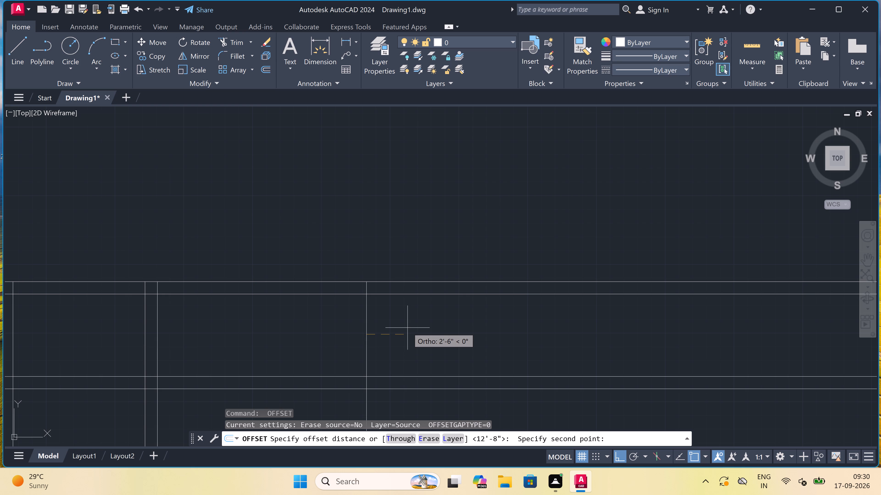
key("9")
type("\"")
key("space")
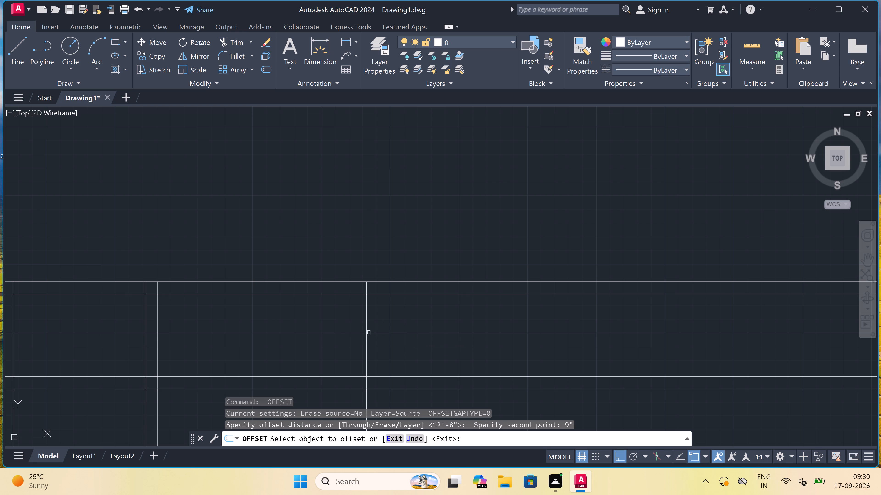
left_click_drag(367, 331, 371, 331)
left_click(429, 316)
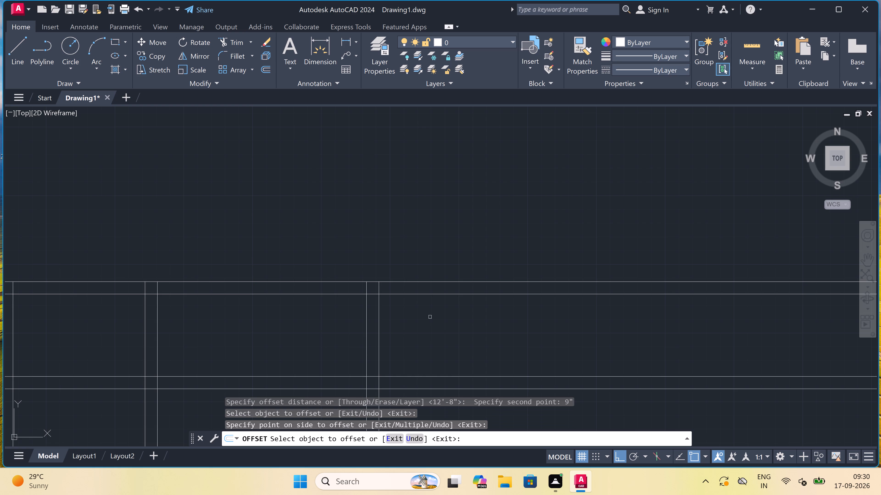
key("Escape")
Offset the right-hand line of the third vertical wall to the right by 8'.
key("space")
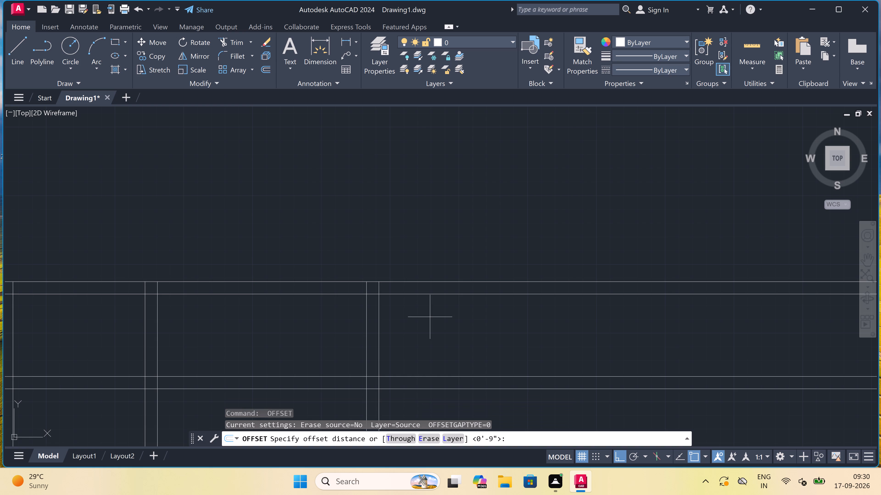
left_click(384, 323)
type("8'")
key("space")
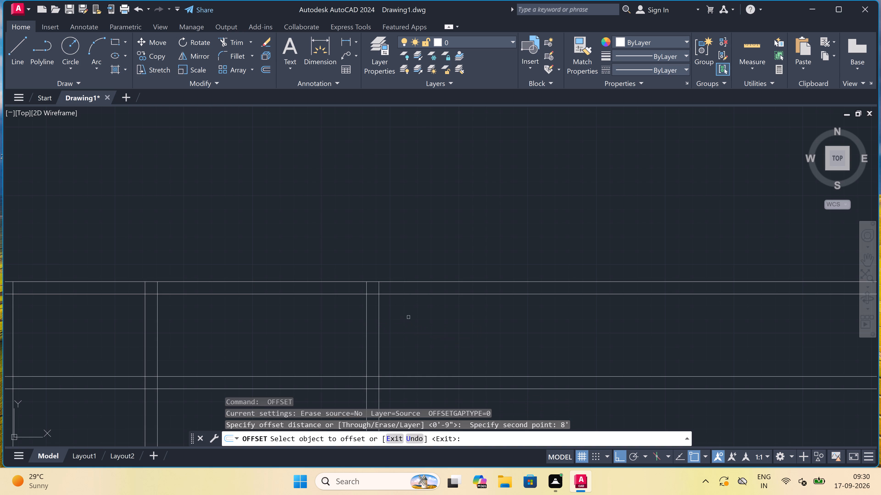
left_click(379, 317)
left_click(422, 316)
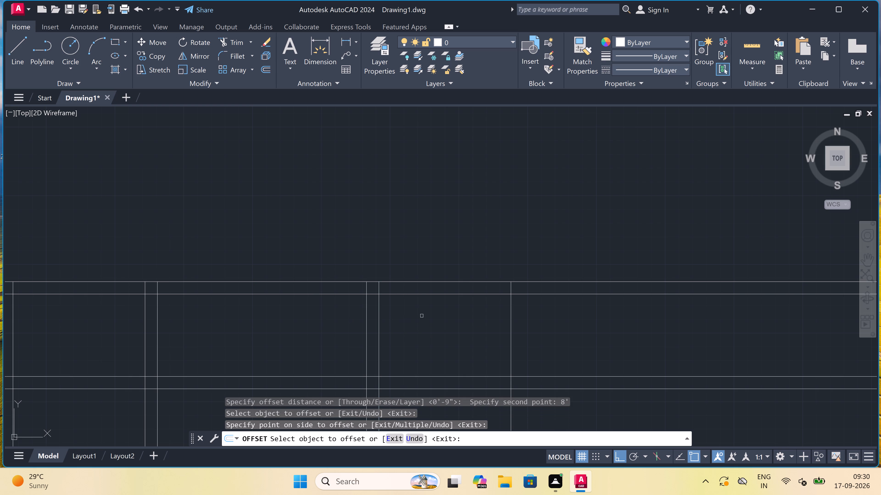
key("Escape")
Offset the rightmost vertical line to the right by 9" to form the fourth vertical wall.
key("space")
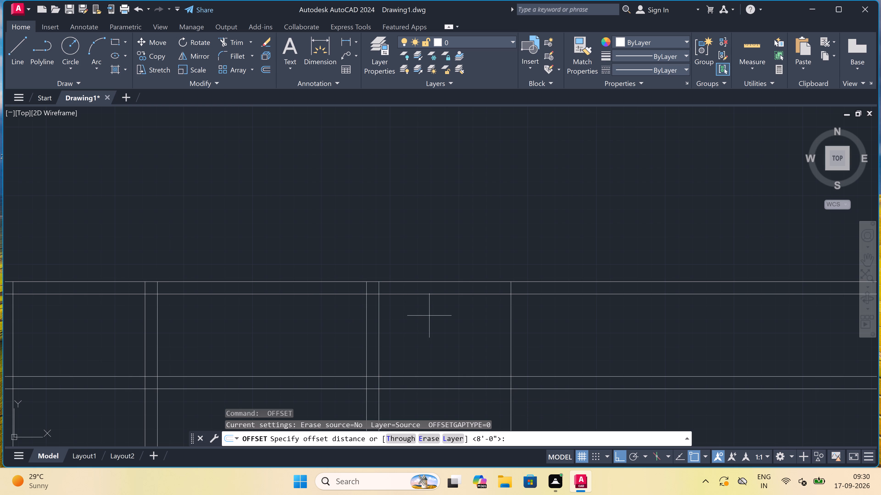
left_click(511, 318)
key("9")
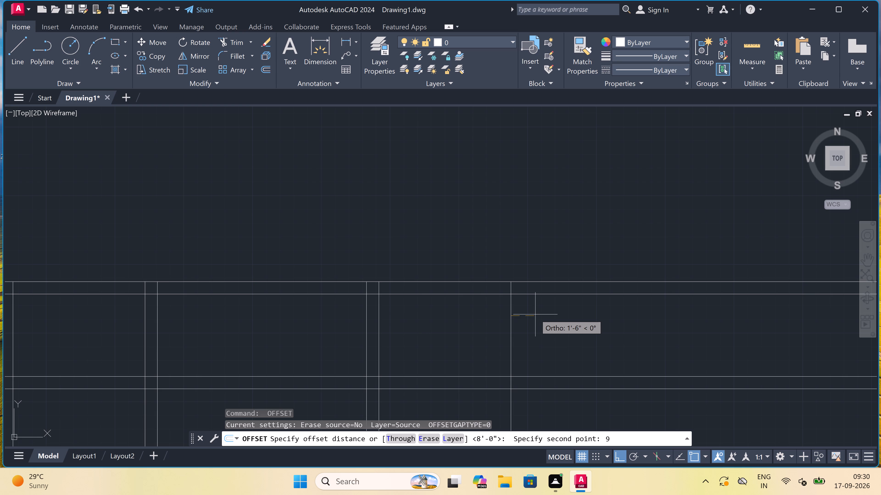
type("\"")
key("space")
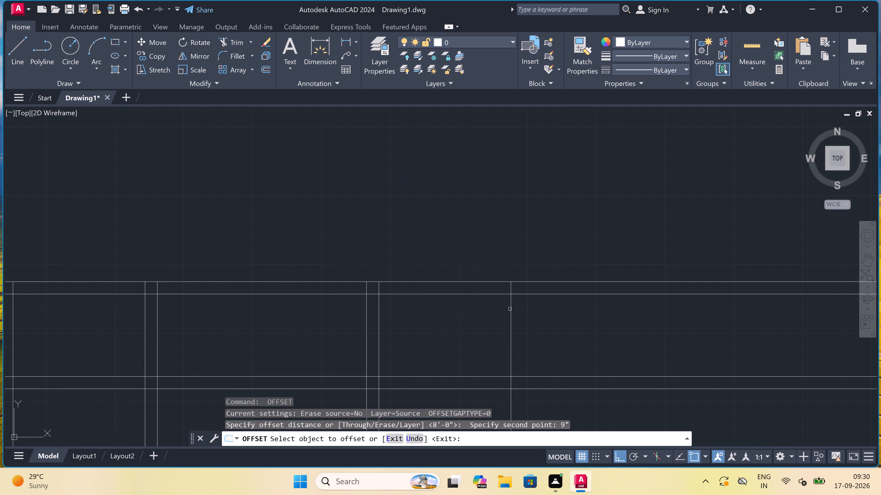
left_click_drag(511, 309, 515, 308)
left_click_drag(523, 302, 523, 299)
scroll(523, 294, "down", 4)
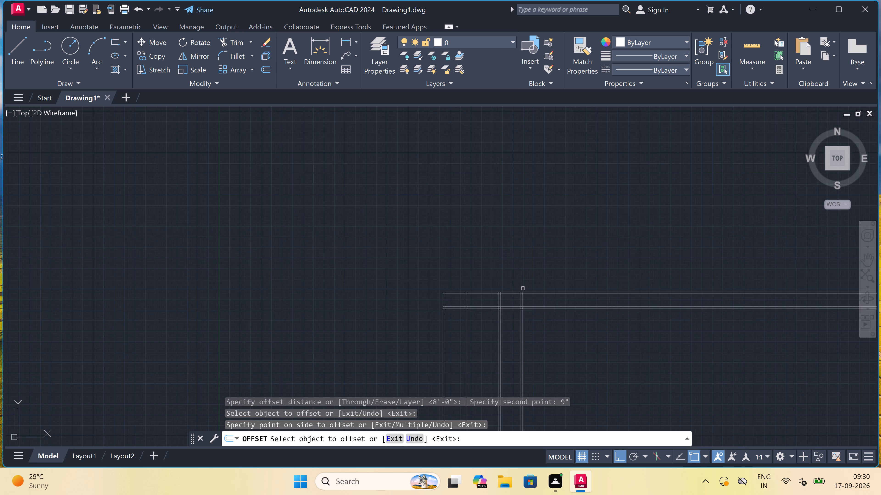
scroll(537, 300, "up", 2)
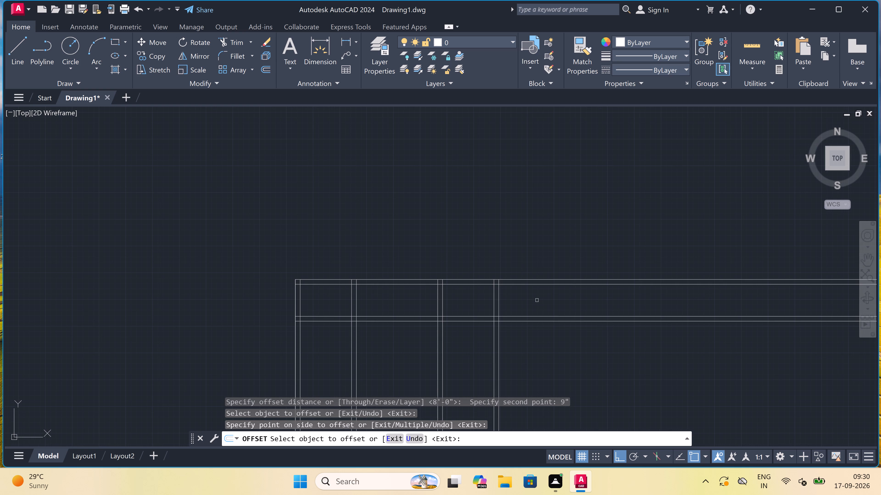
Trim the four horizontal wall lines where they extend past the outer line of the fourth vertical wall.
key("Escape")
type("tr")
key("space")
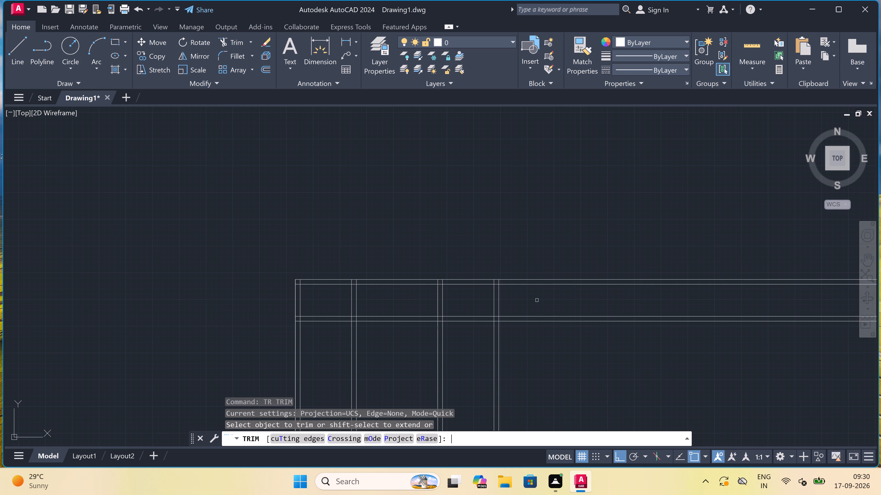
left_click(553, 348)
left_click(534, 254)
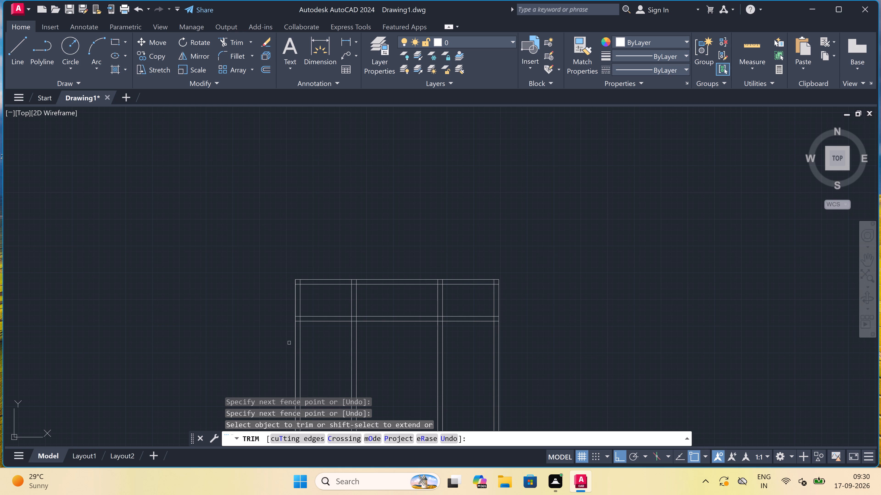
scroll(290, 343, "up", 1)
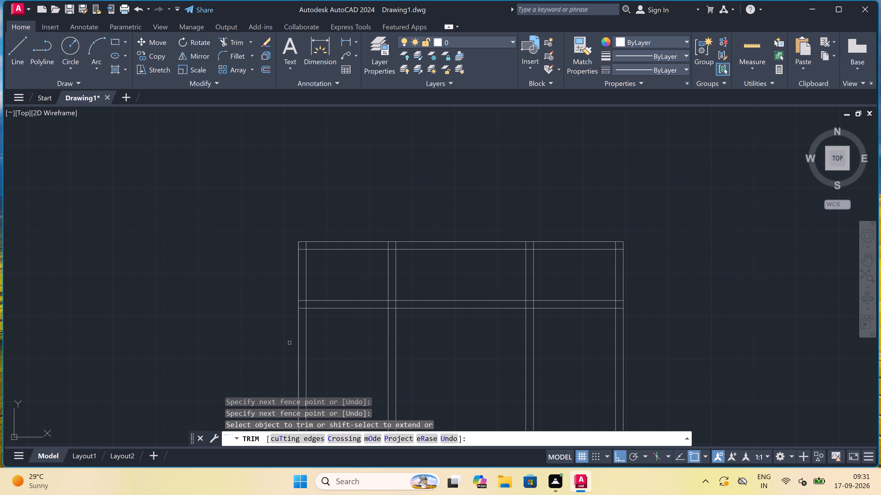
key("Escape")
Offset the lower line of the second horizontal wall downward by 11'.
type("o")
key("space")
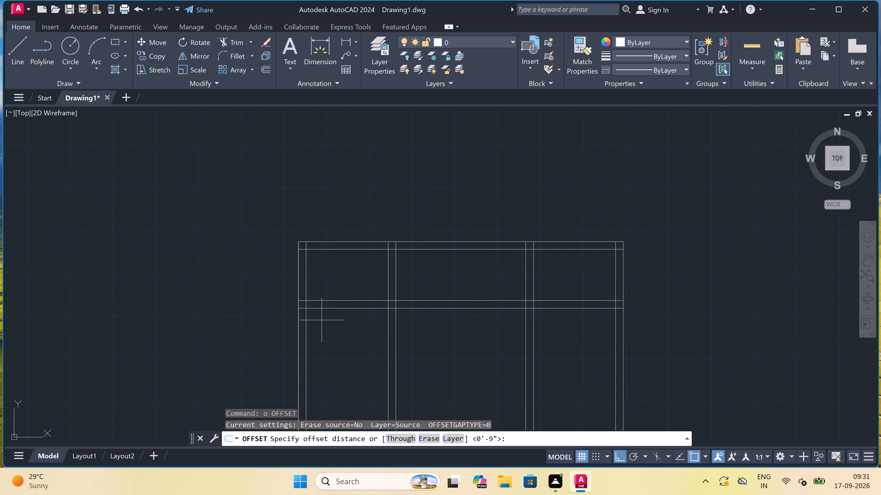
left_click(333, 309)
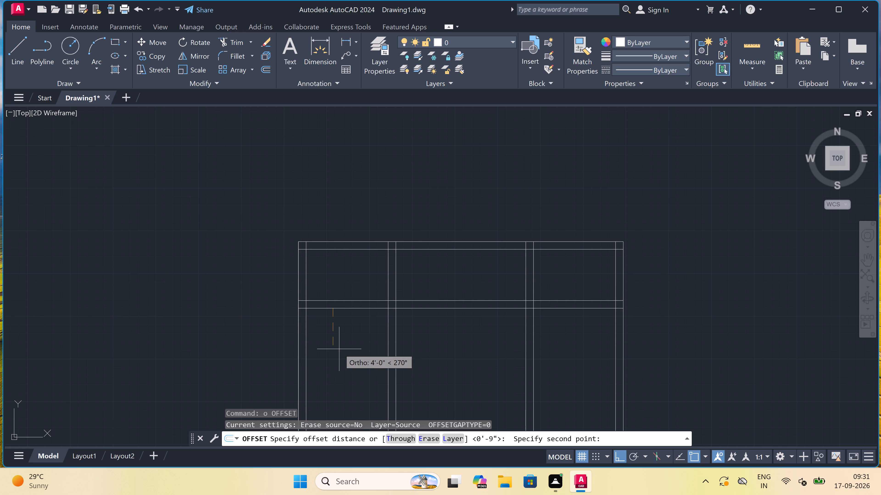
type("11")
type("'")
key("space")
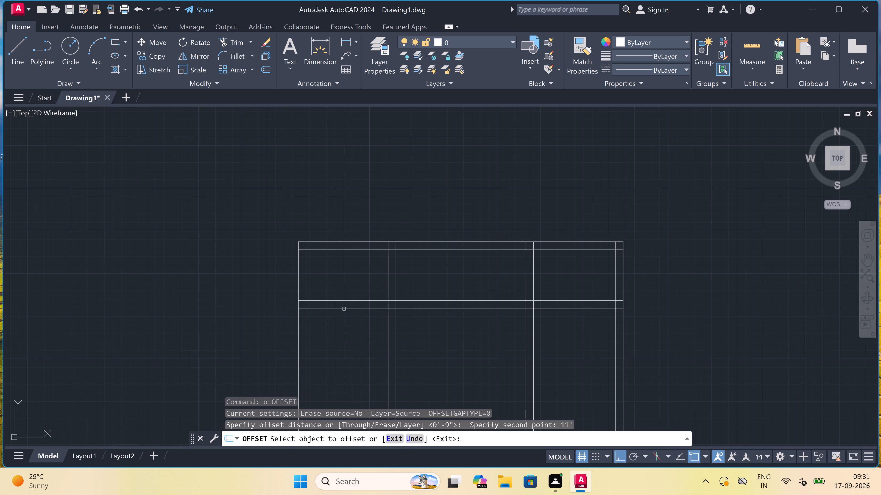
left_click(344, 309)
left_click(346, 348)
scroll(346, 346, "down", 5)
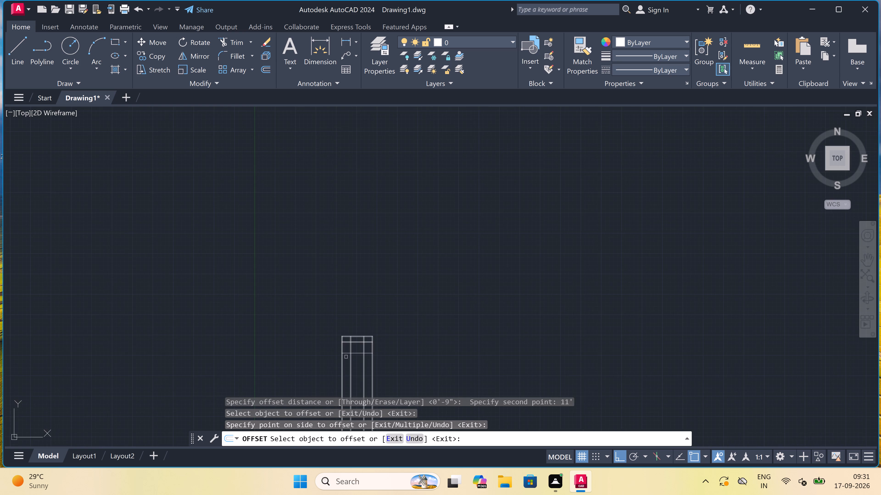
scroll(346, 357, "up", 2)
scroll(343, 338, "up", 3)
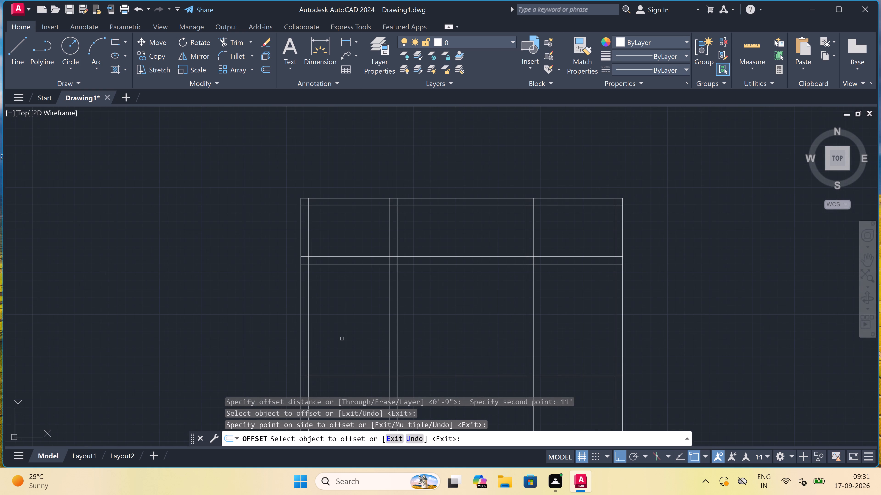
key("Escape")
Offset the lowest horizontal line downward by 9" to form the third horizontal wall.
key("o")
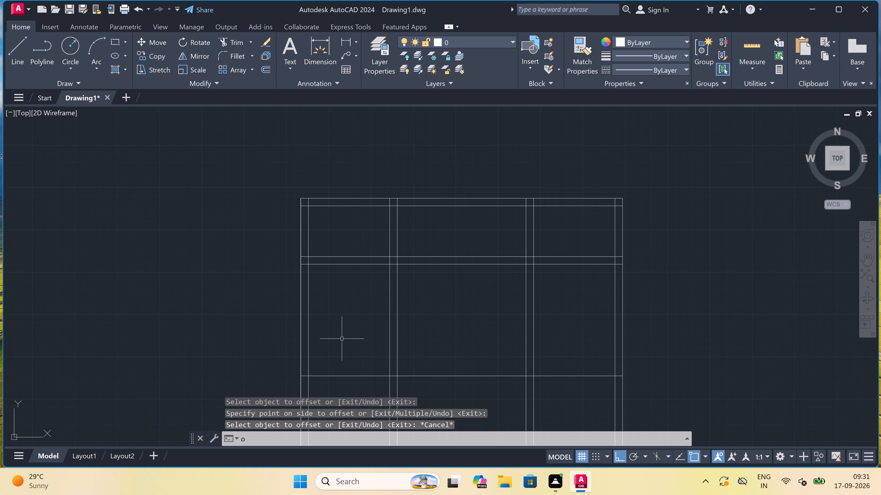
key("Escape")
type("o")
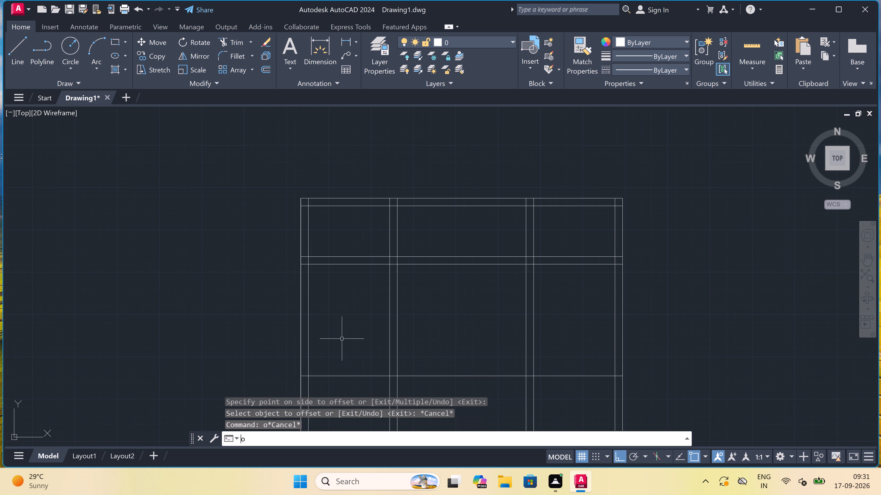
key("space")
scroll(343, 338, "down", 1)
scroll(345, 371, "up", 2)
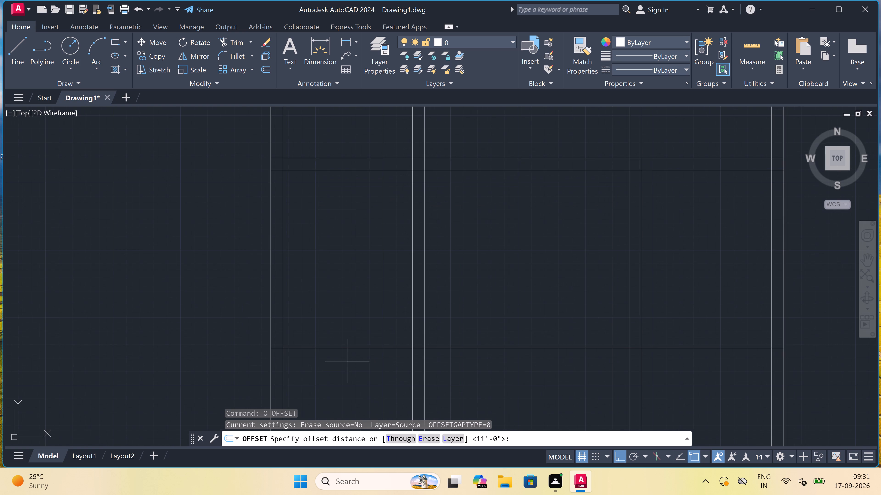
left_click_drag(347, 350, 347, 354)
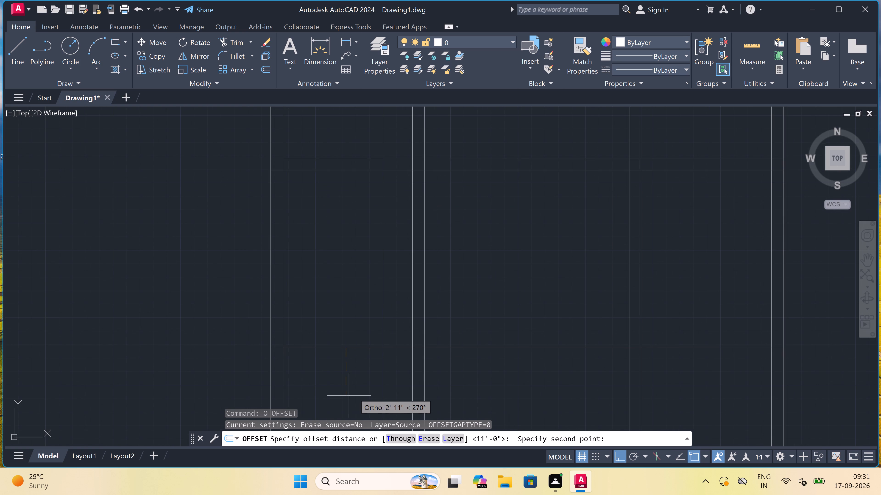
key("9")
type("\"")
key("space")
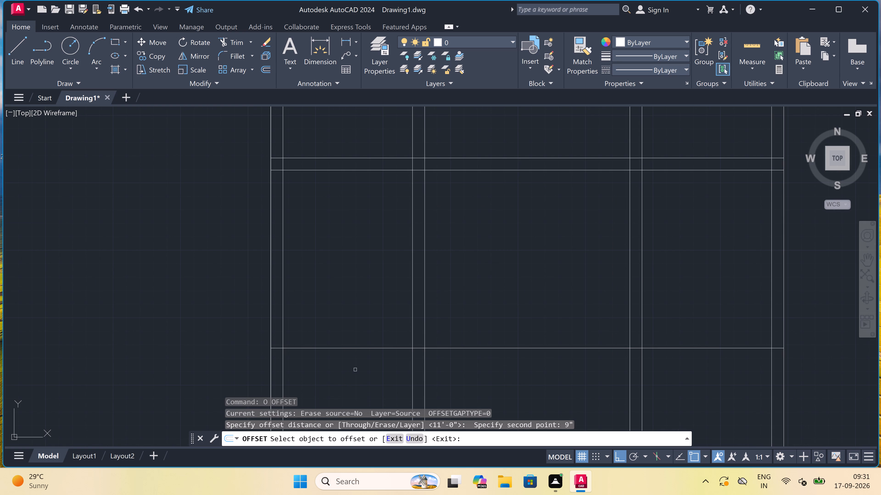
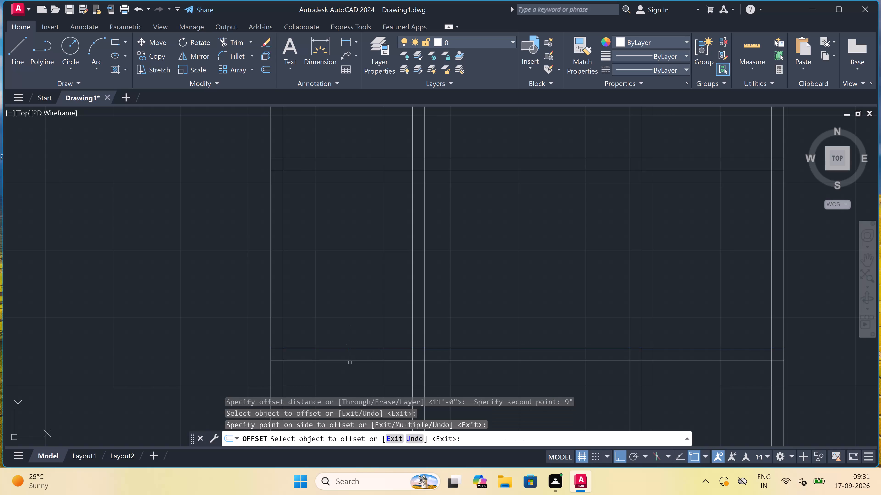
Trim away the two inner vertical walls between the second and third horizontal walls.
key("Escape")
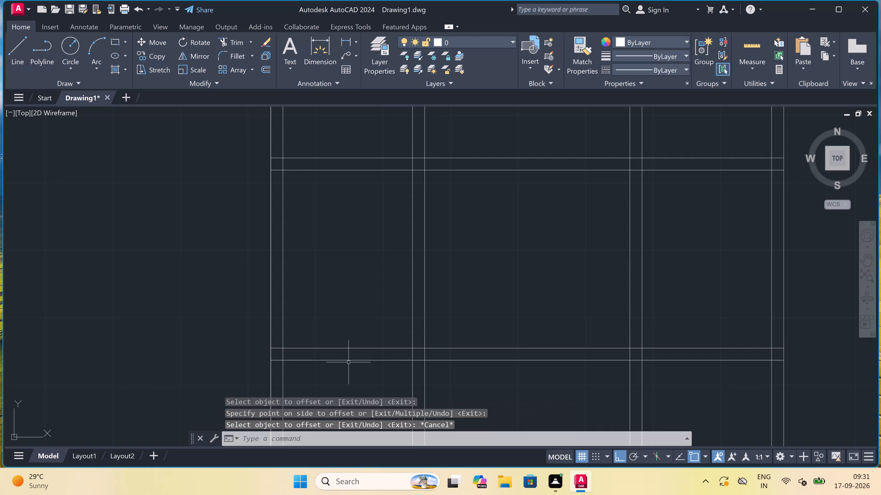
type("tr")
key("space")
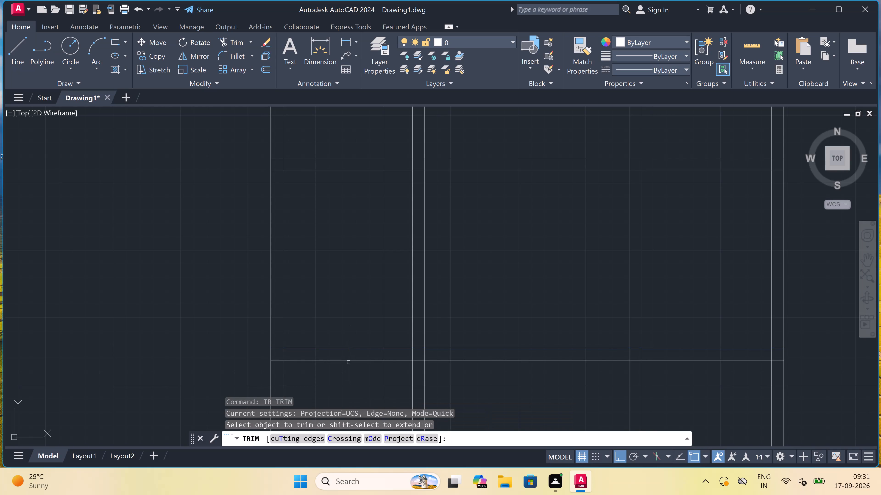
scroll(348, 362, "down", 3)
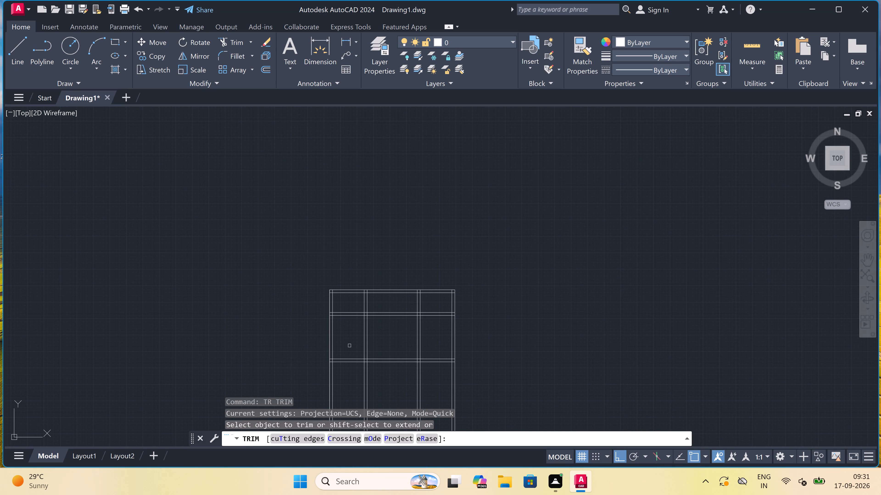
scroll(349, 346, "up", 1)
left_click(350, 346)
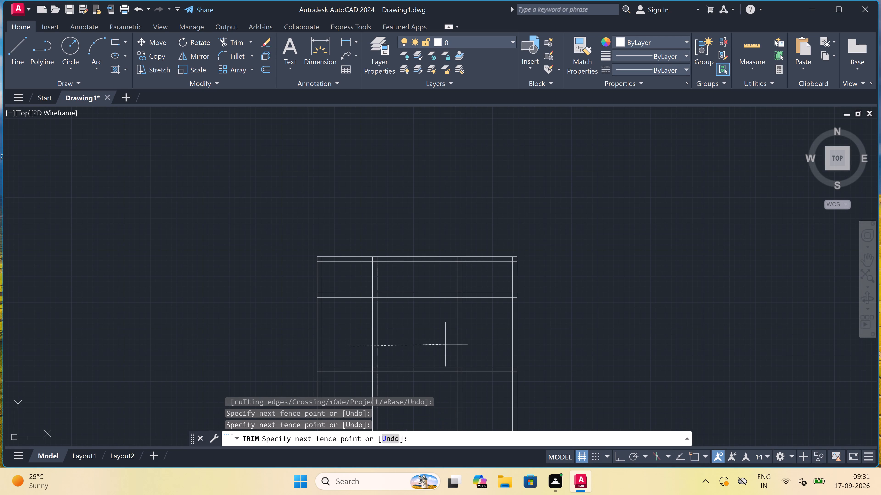
left_click(469, 340)
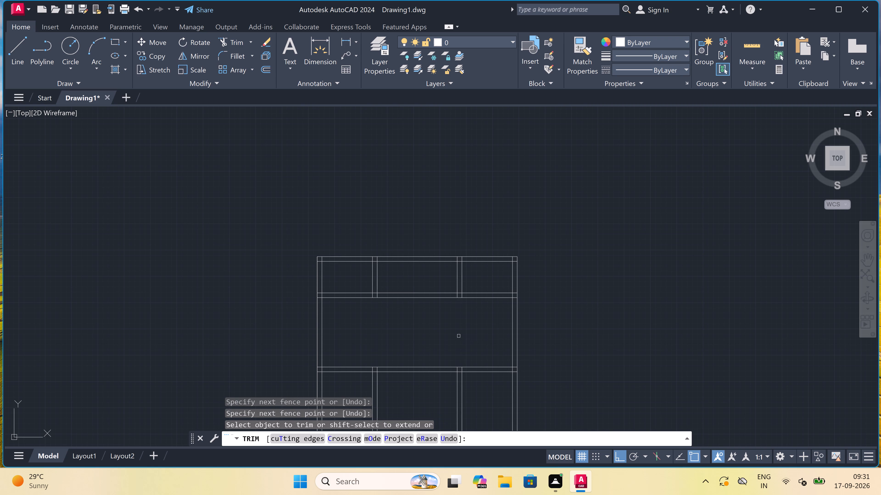
Trim away the two inner vertical walls below the third horizontal wall.
scroll(458, 334, "down", 2)
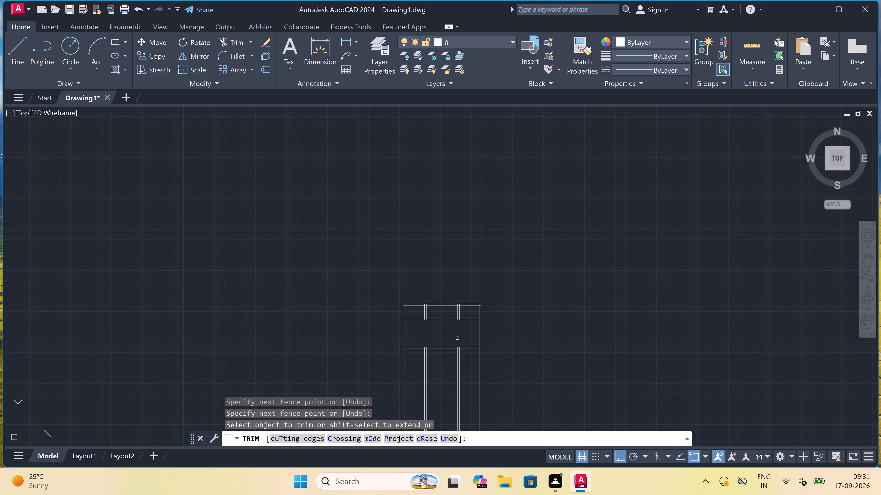
scroll(459, 346, "up", 2)
scroll(463, 374, "down", 2)
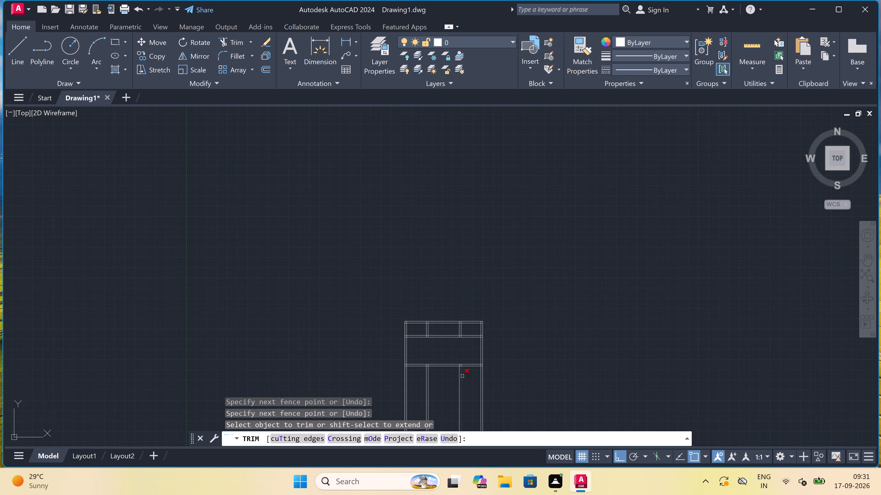
scroll(461, 378, "up", 2)
left_click(474, 371)
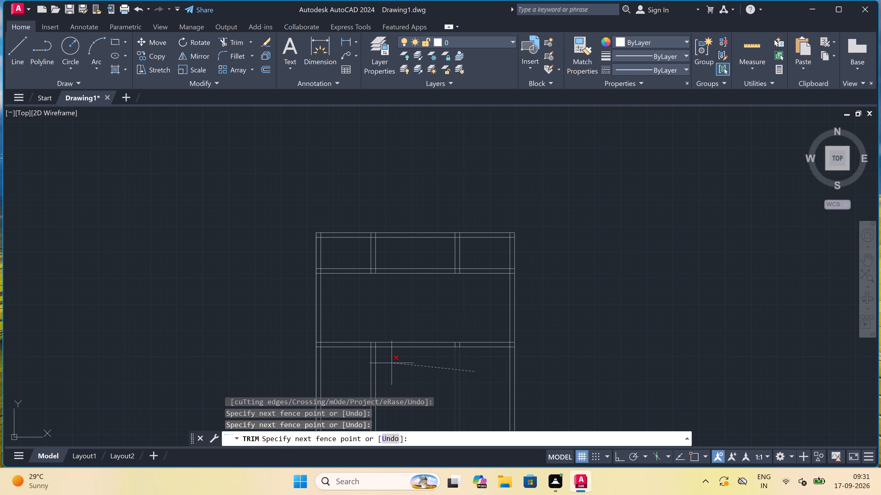
left_click(367, 386)
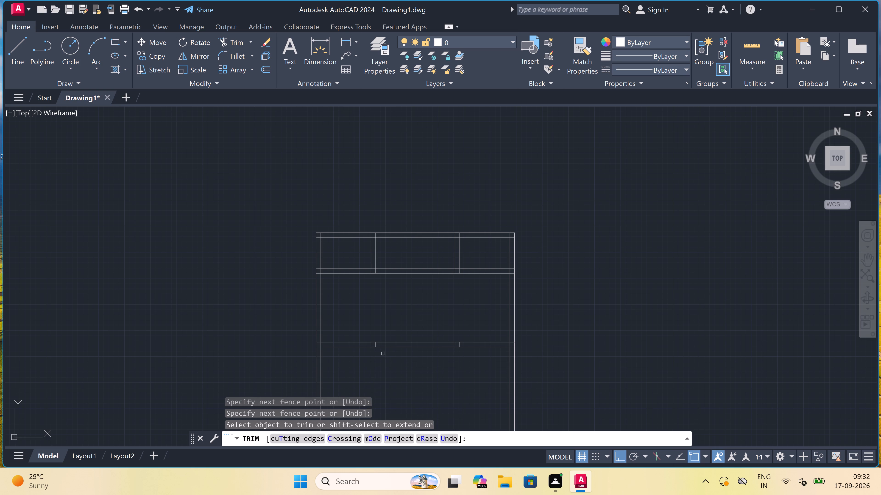
scroll(384, 306, "up", 2)
scroll(384, 307, "down", 1)
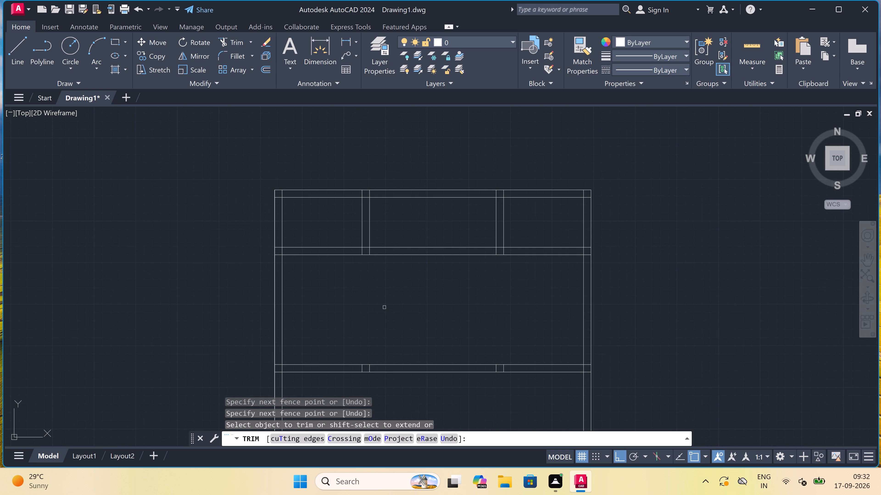
key("Escape")
Offset the inner line of the leftmost vertical wall to the right by 14'6".
type("o")
key("space")
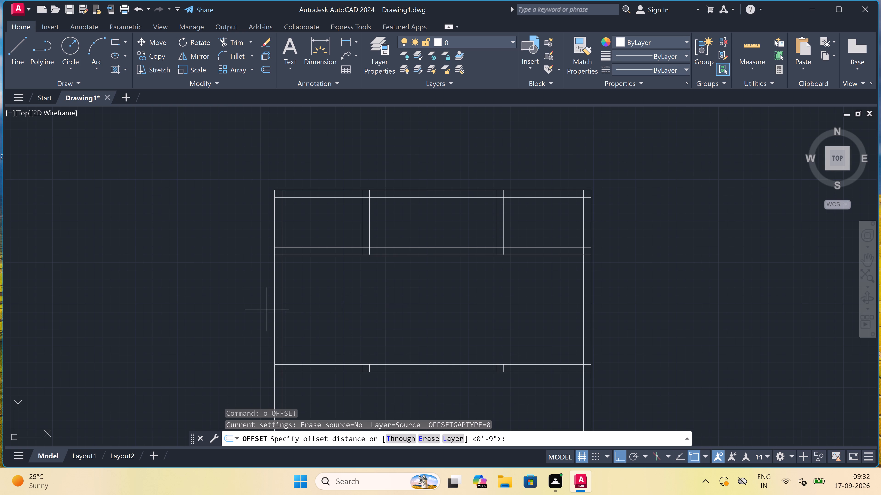
left_click(286, 310)
type("14")
type("'6")
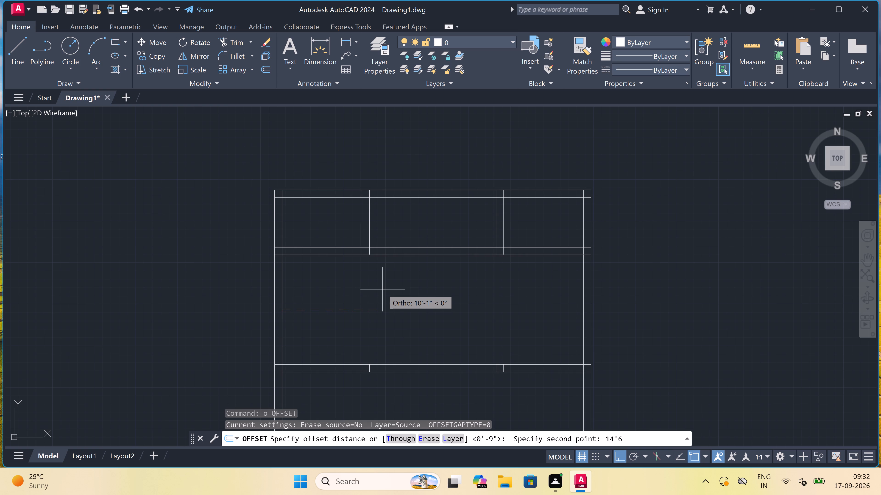
type("\"")
key("space")
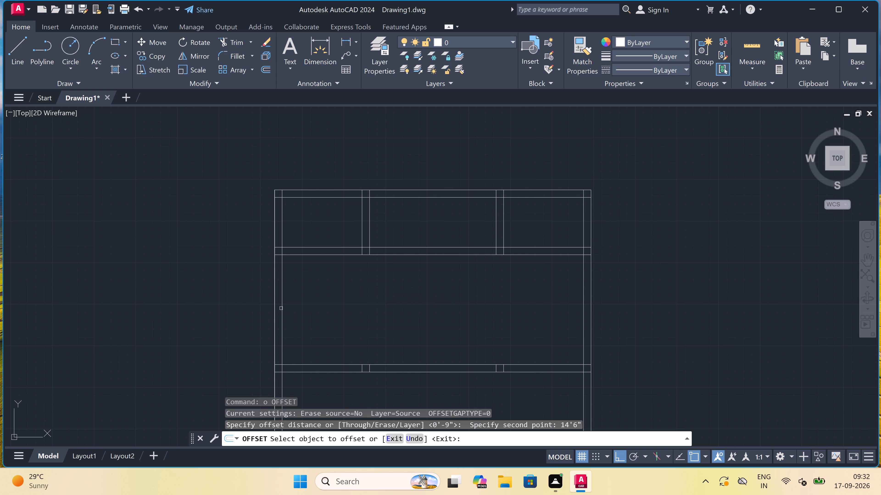
left_click_drag(281, 308, 284, 308)
left_click(359, 303)
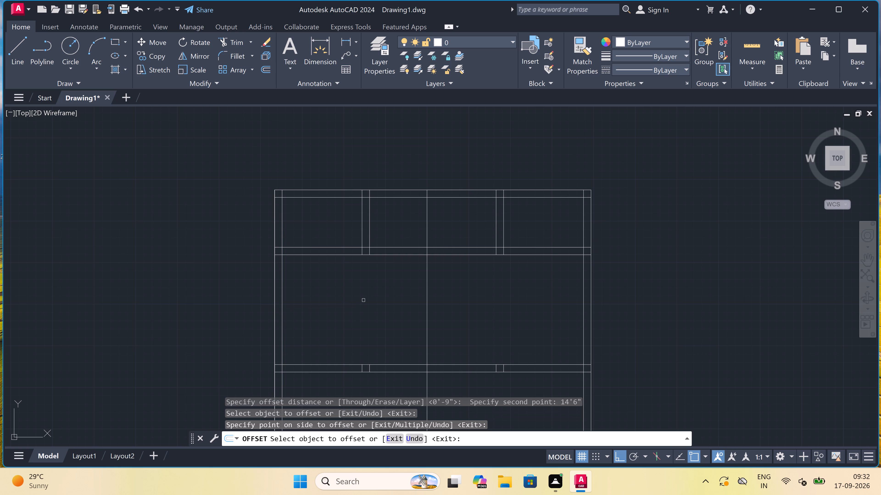
key("Escape")
Offset the new middle vertical line to the right by 9" to form a partition wall.
key("space")
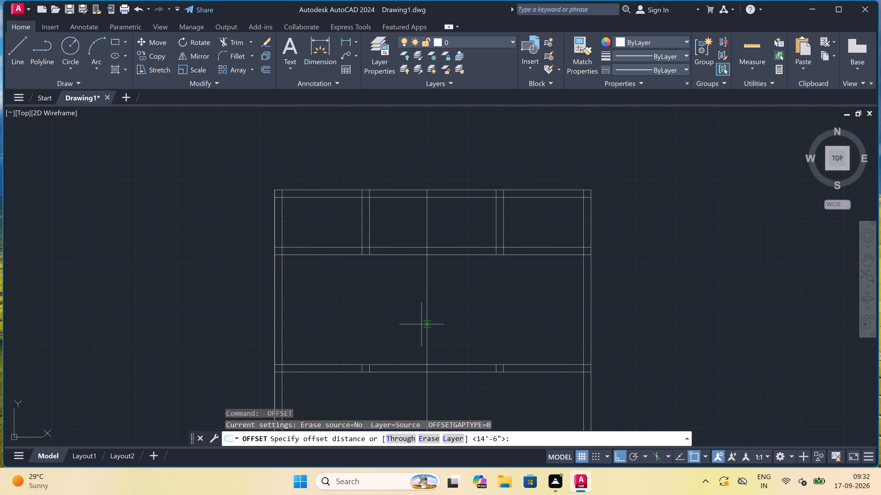
left_click(428, 326)
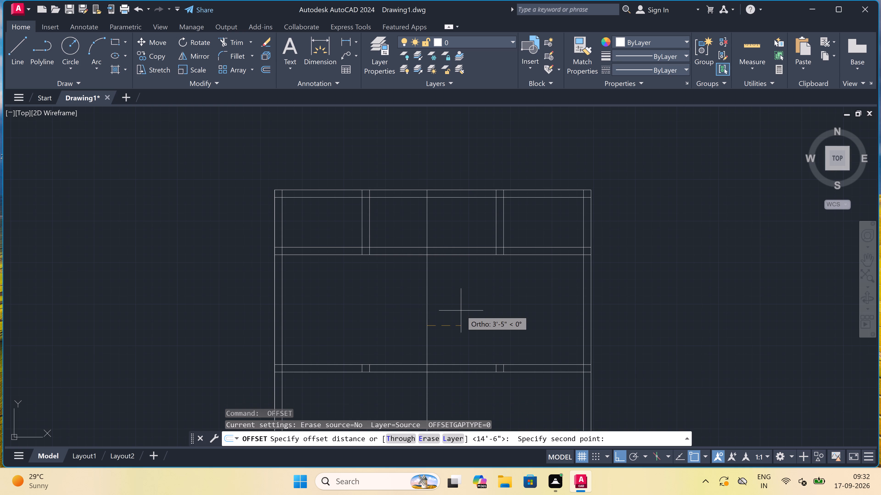
key("0")
key("BackSpace")
key("9")
type("\"")
key("space")
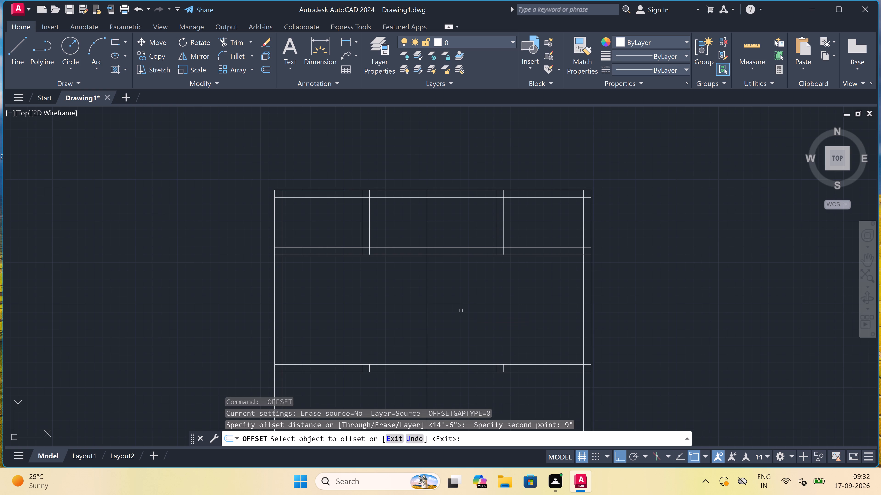
left_click(428, 299)
left_click(434, 296)
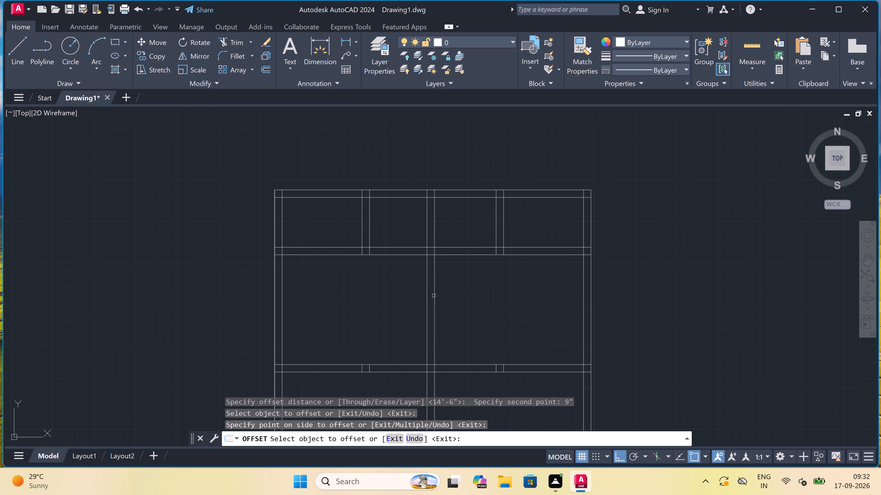
key("Escape")
Trim the vertical lines inside and below the third horizontal wall, and open its upper line where the middle partition joins.
type("tr")
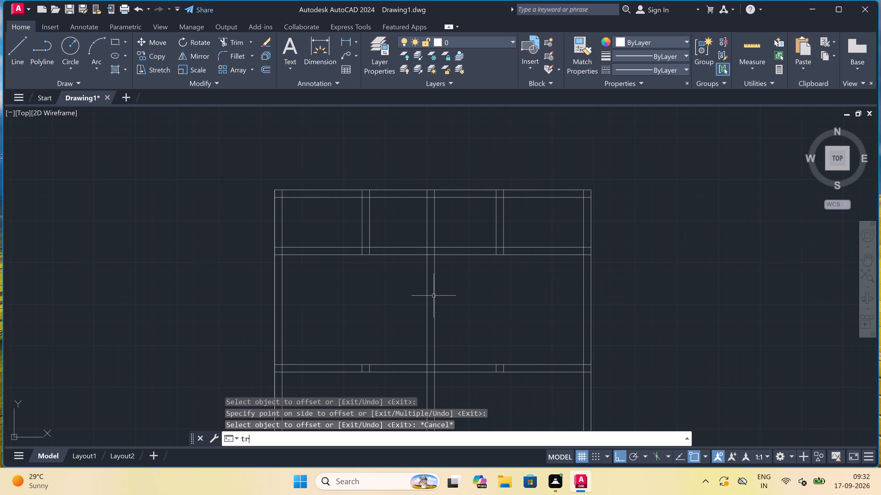
key("space")
scroll(435, 297, "down", 2)
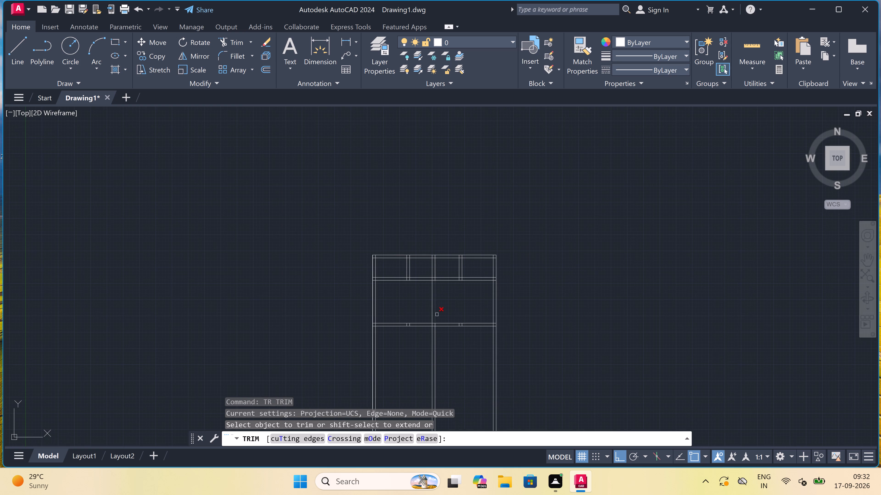
scroll(437, 323, "up", 3)
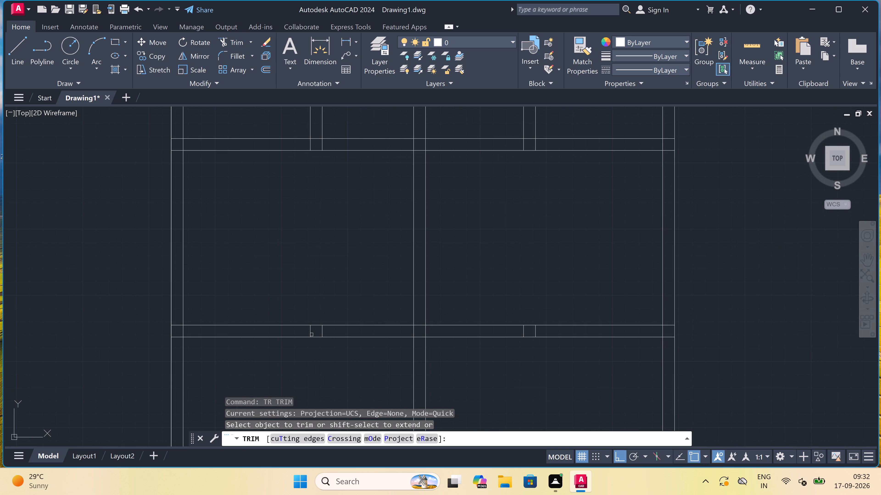
scroll(318, 355, "up", 1)
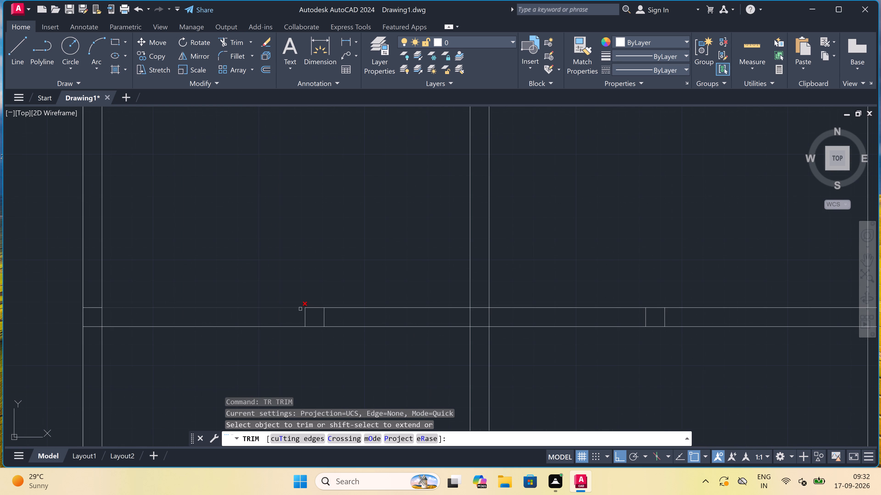
left_click(297, 315)
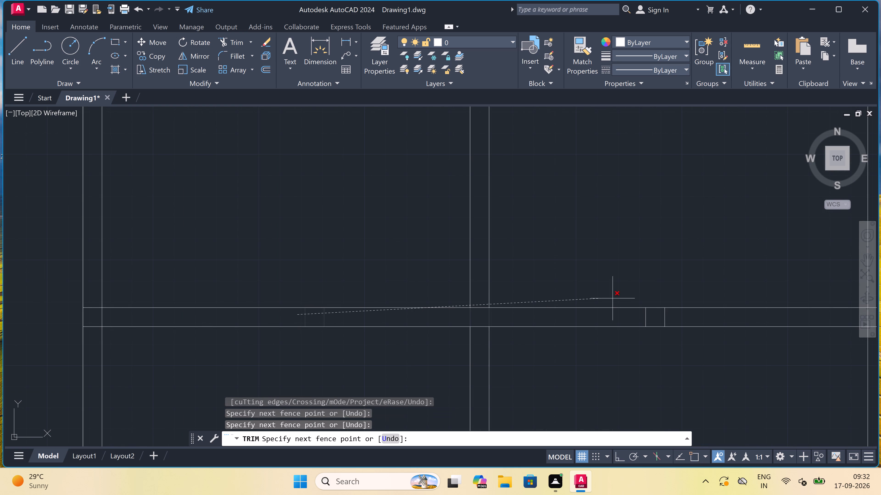
left_click(683, 319)
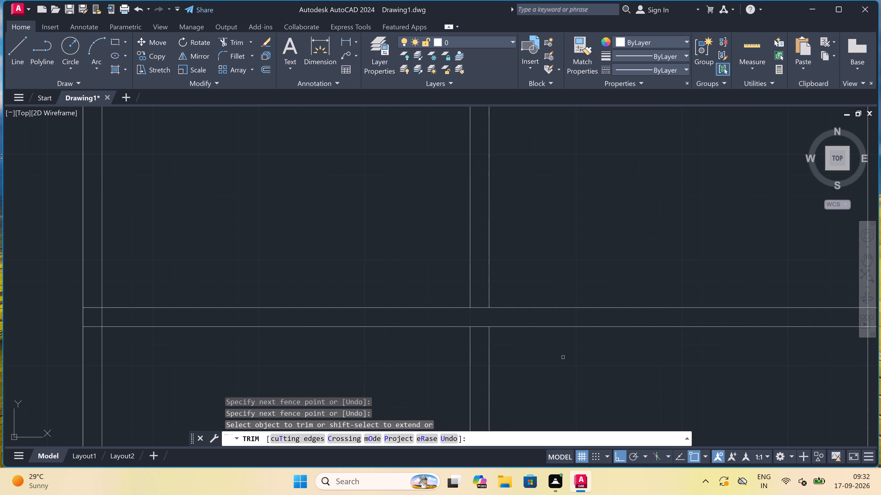
left_click(563, 357)
left_click(350, 381)
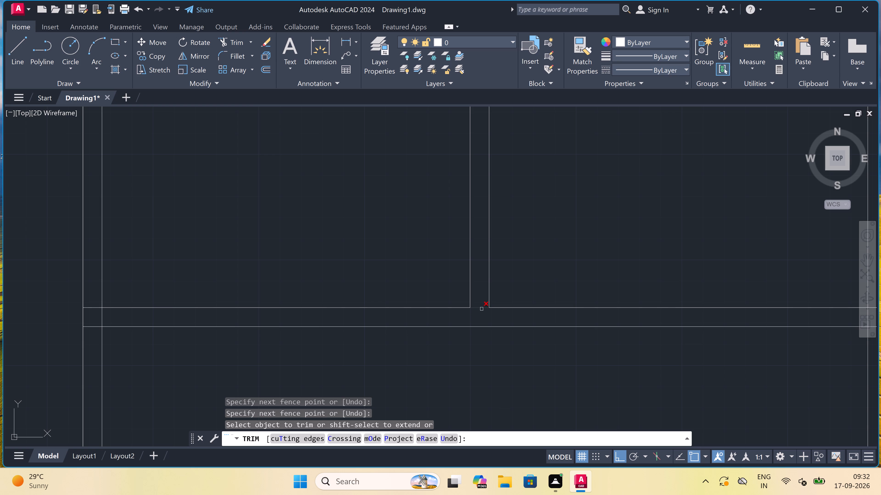
left_click(482, 309)
Trim all the inner vertical wall lines where they cross inside the second horizontal wall.
scroll(482, 309, "down", 3)
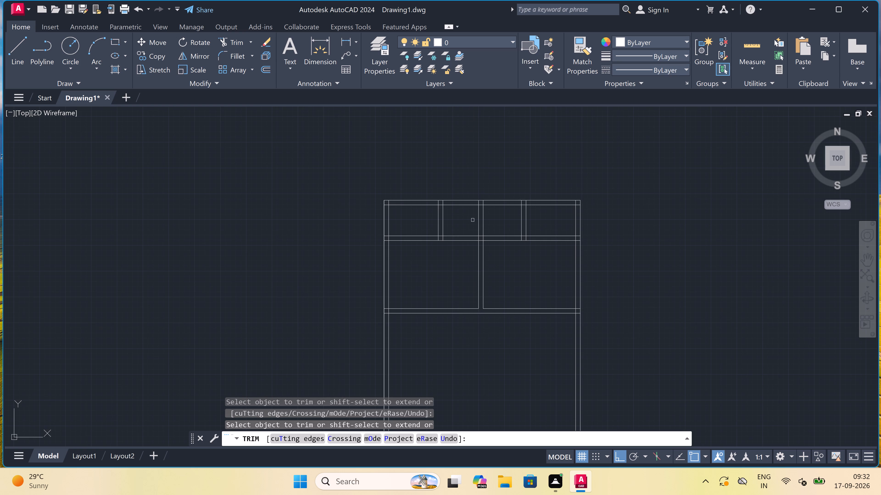
scroll(483, 231, "up", 4)
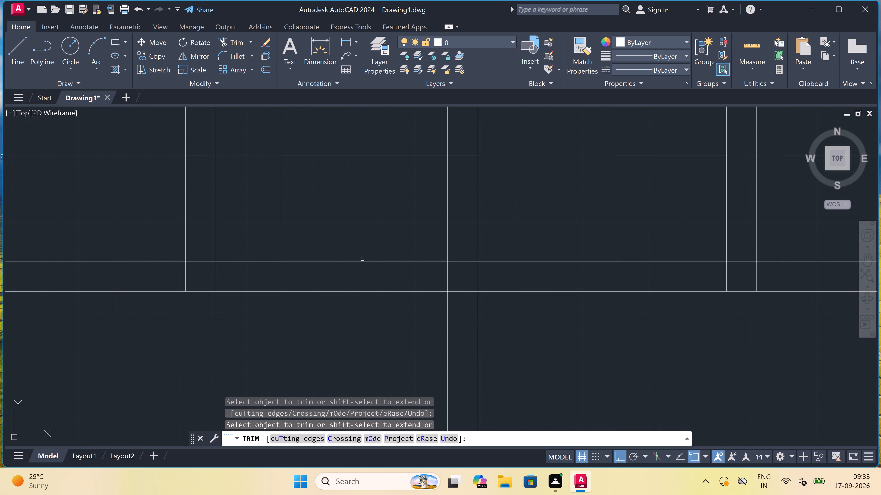
scroll(333, 259, "down", 2)
scroll(296, 263, "up", 1)
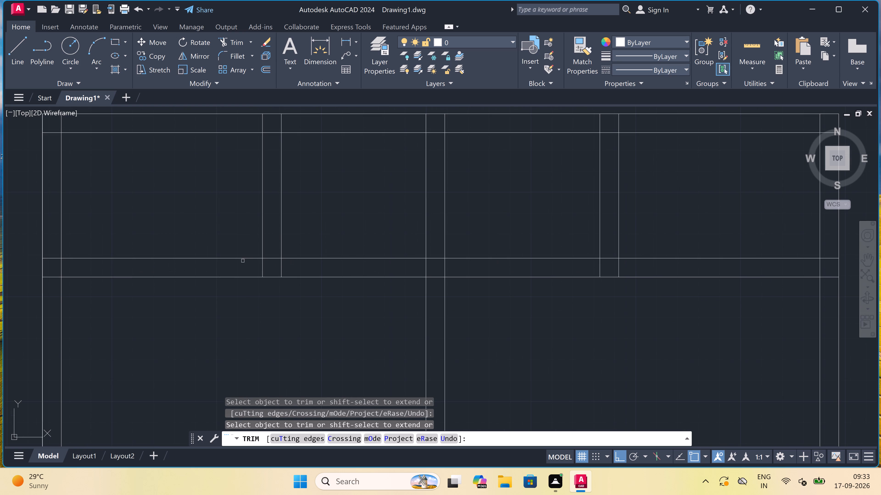
left_click(243, 266)
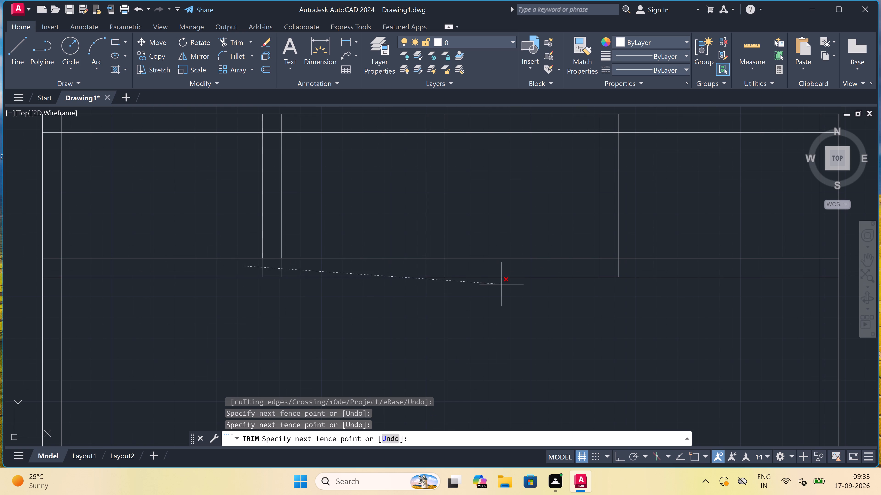
left_click(633, 265)
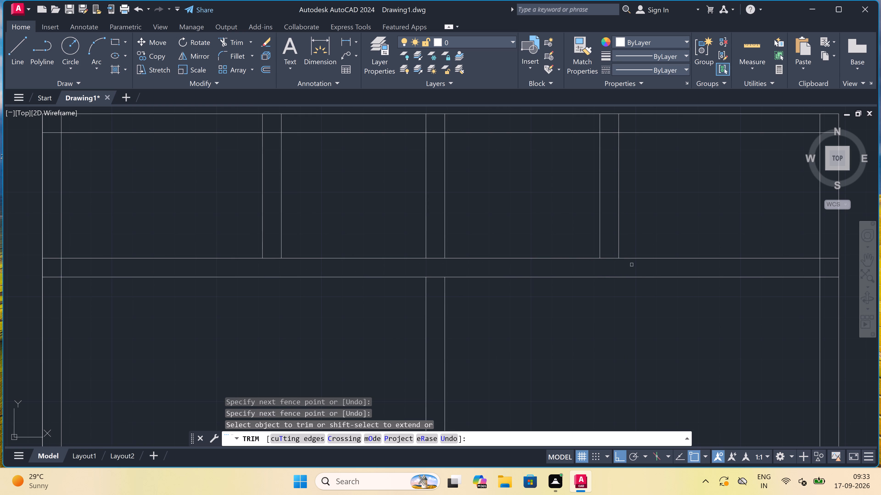
Trim the second horizontal wall's upper line across the right partition and both its lines across the middle partition.
left_click(614, 267)
left_click(613, 250)
left_click(442, 275)
left_click(434, 257)
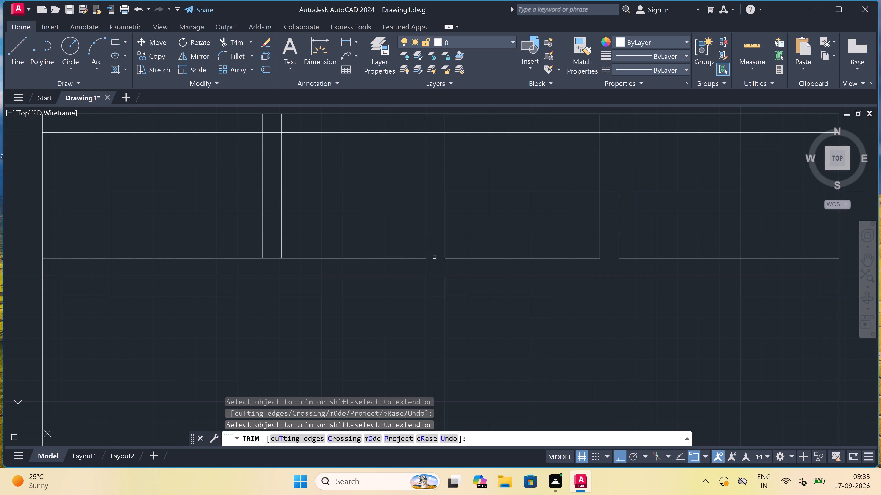
Trim the vertical lines of the three upper partitions where they run inside the top wall.
scroll(434, 257, "down", 4)
scroll(421, 224, "up", 3)
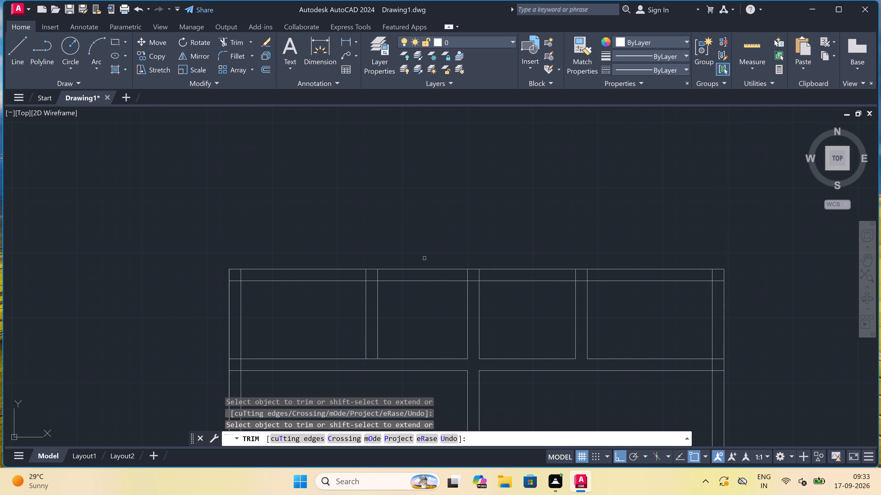
scroll(355, 277, "up", 2)
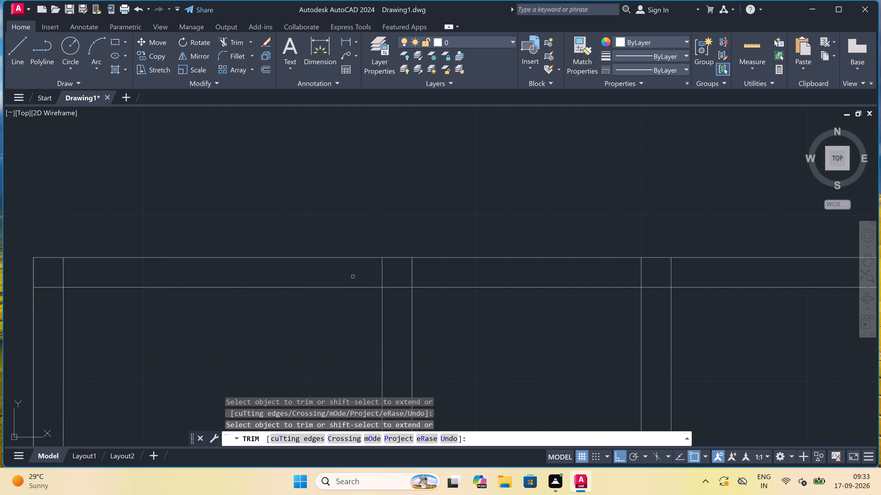
left_click(353, 277)
scroll(526, 242, "down", 3)
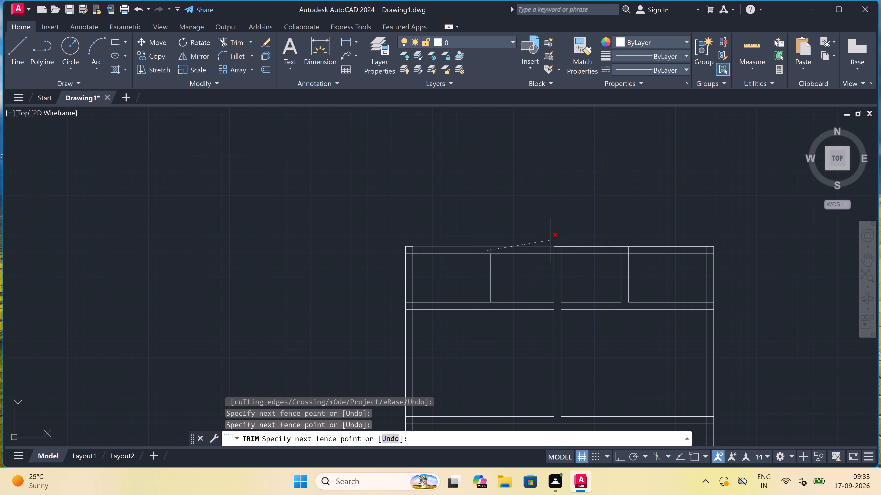
scroll(625, 249, "up", 4)
left_click(650, 253)
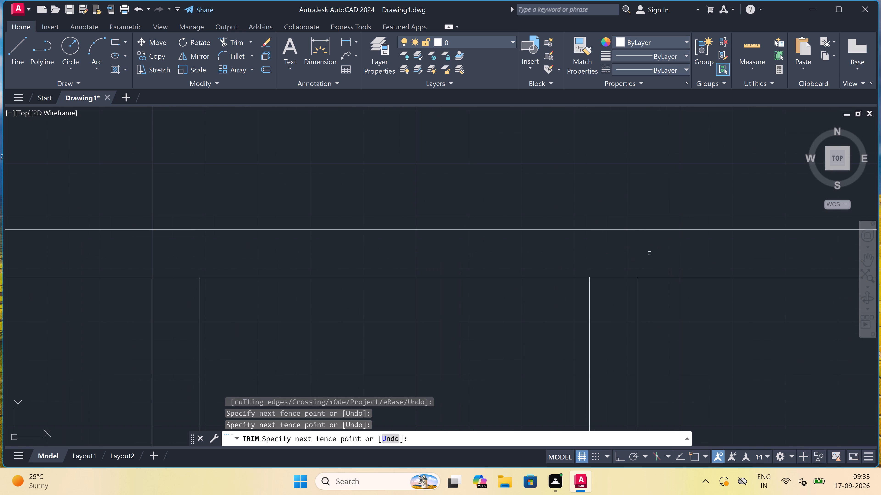
Trim the top wall's inner line across the right, middle and left partitions to open the three junctions.
left_click(621, 280)
left_click(619, 275)
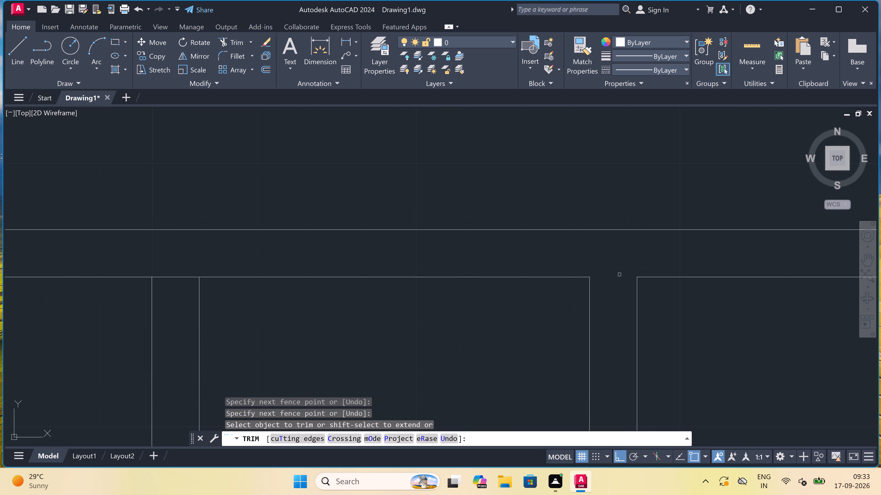
scroll(619, 275, "down", 2)
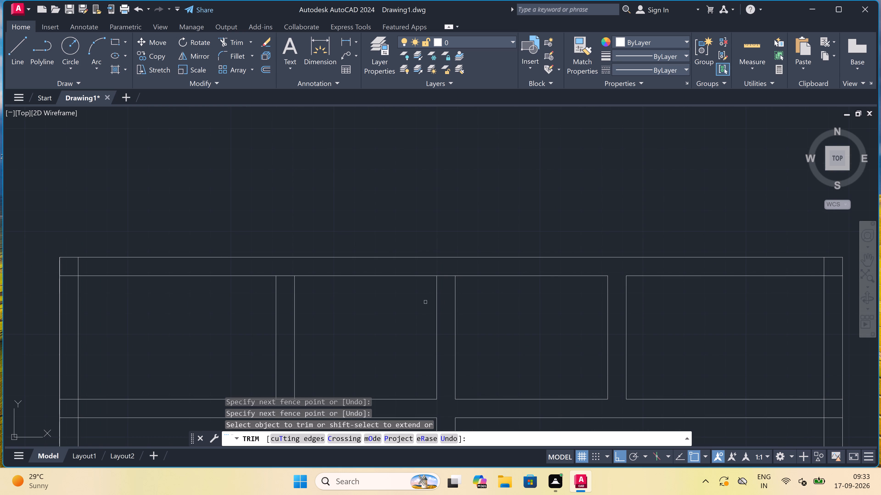
scroll(452, 271, "up", 3)
left_click(424, 305)
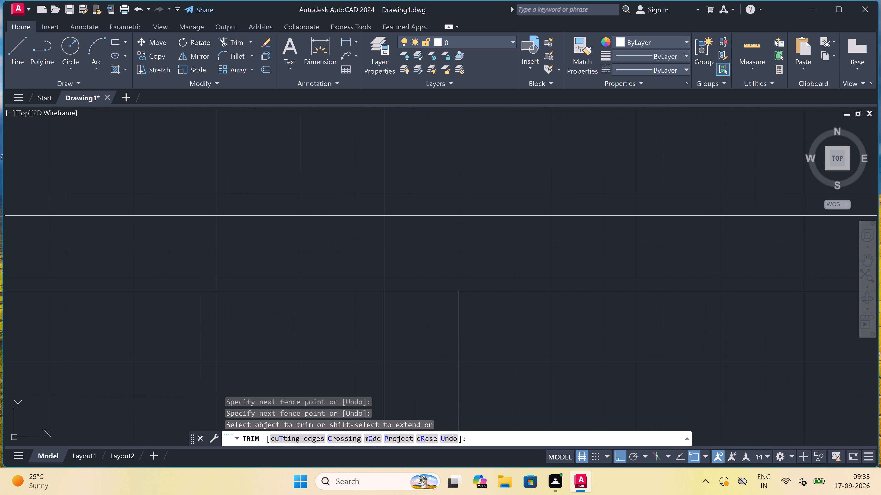
left_click(429, 278)
scroll(429, 278, "down", 5)
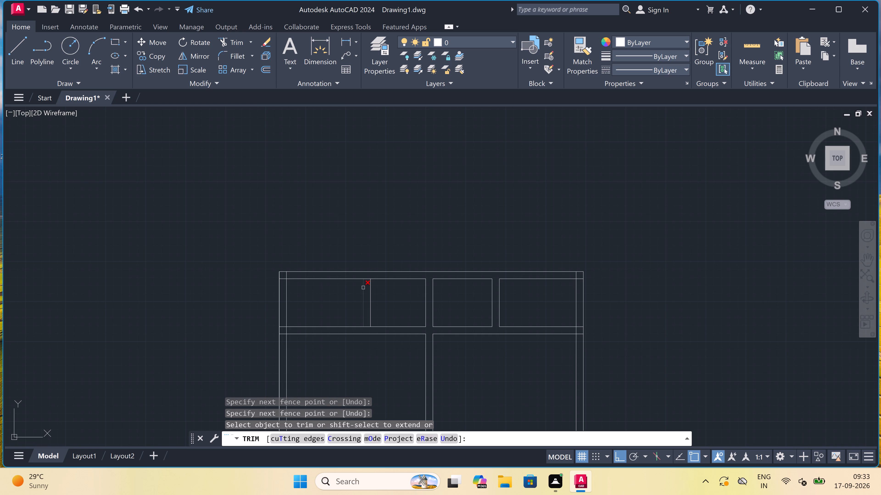
scroll(371, 275, "up", 4)
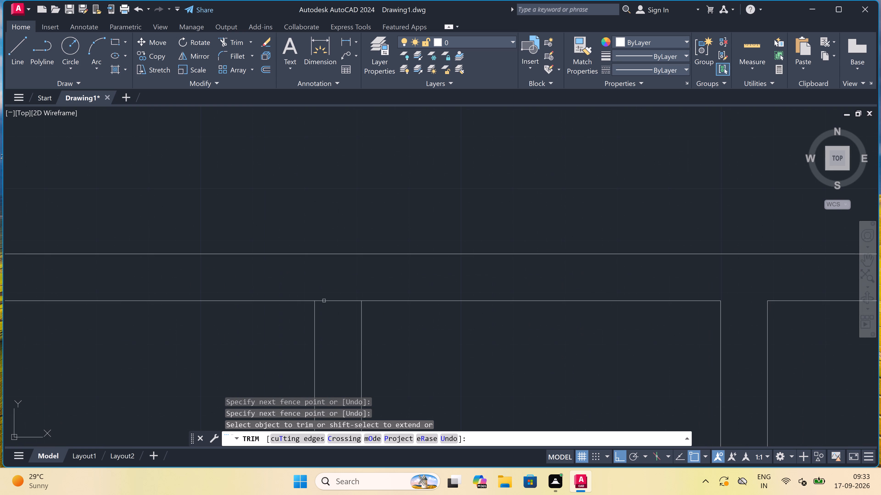
left_click(326, 301)
Trim the second horizontal wall's upper line across the left partition to open that junction.
scroll(326, 294, "down", 5)
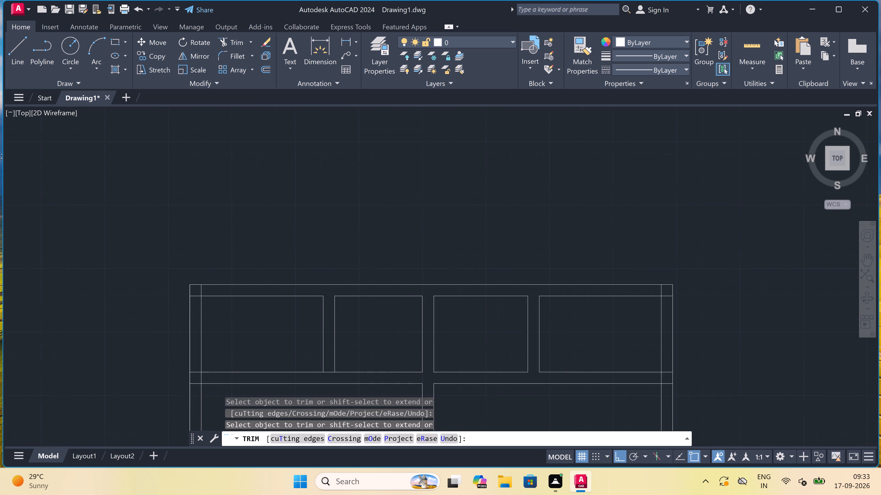
scroll(322, 332, "up", 3)
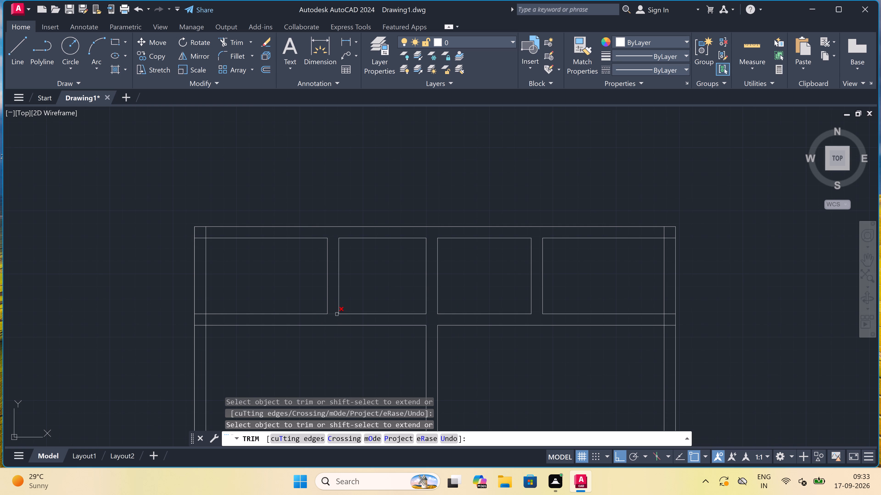
scroll(337, 314, "up", 3)
left_click(329, 313)
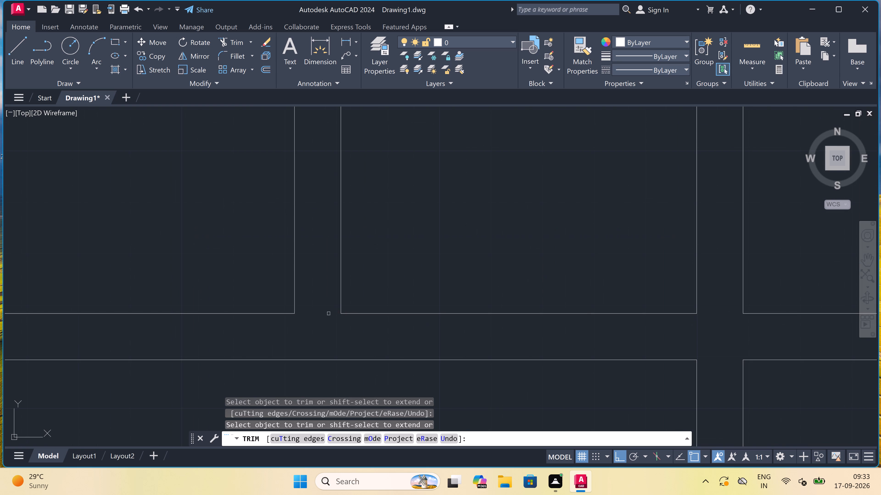
Trim the overlapping lines where the left outer wall meets the top wall and the second horizontal wall.
scroll(329, 313, "down", 5)
scroll(274, 316, "up", 3)
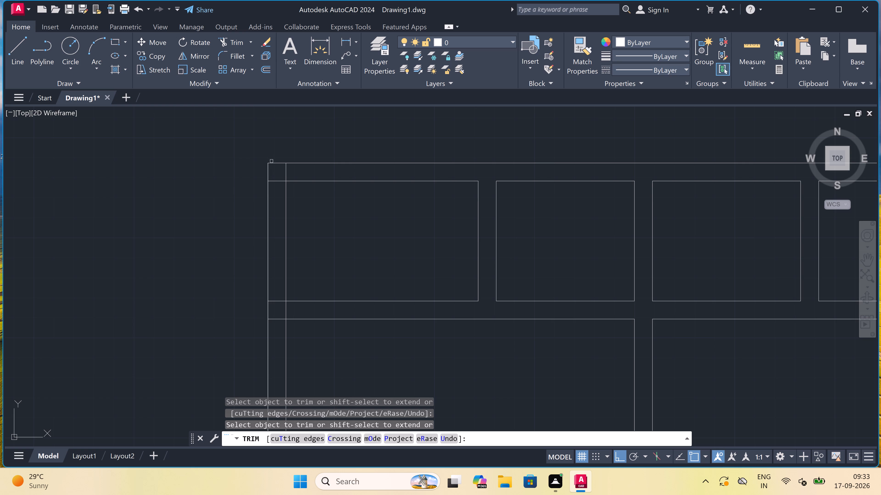
left_click_drag(275, 174, 277, 179)
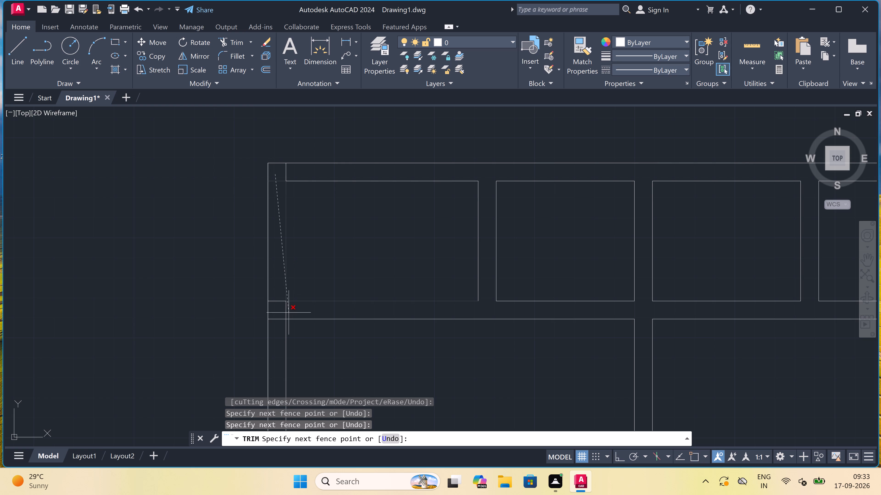
left_click_drag(283, 327, 282, 324)
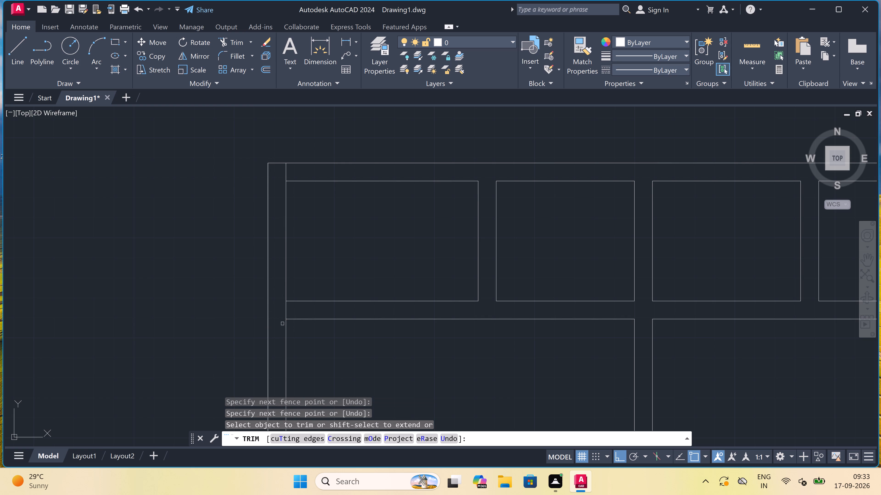
scroll(290, 309, "up", 1)
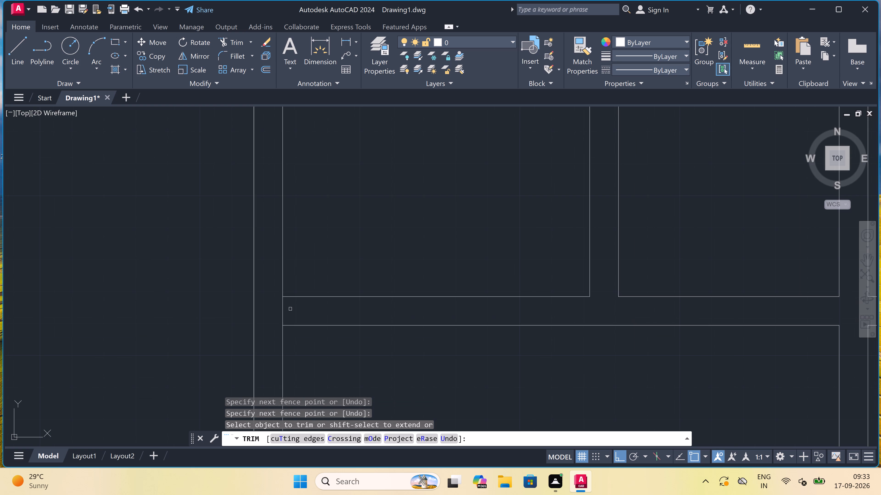
left_click(290, 309)
left_click(281, 308)
scroll(281, 309, "down", 3)
scroll(281, 260, "up", 4)
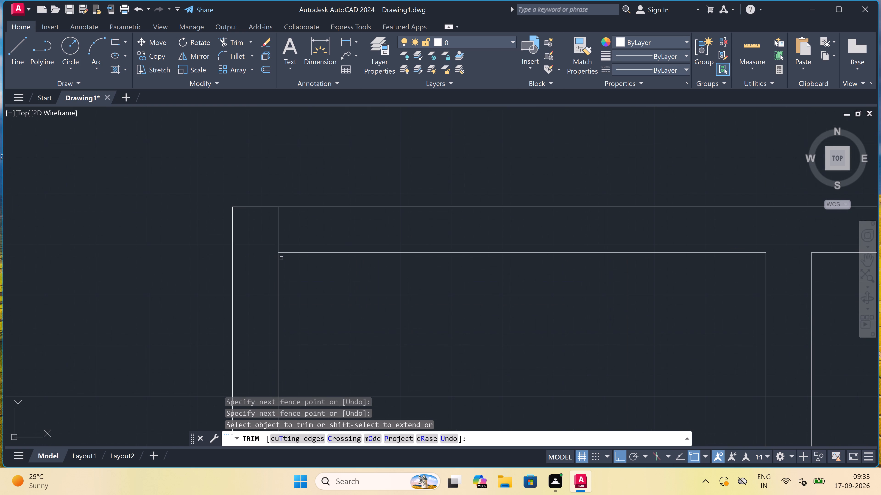
left_click(278, 230)
Trim the overlapping inner lines at the corner of the top wall and the right outer wall.
scroll(278, 230, "down", 5)
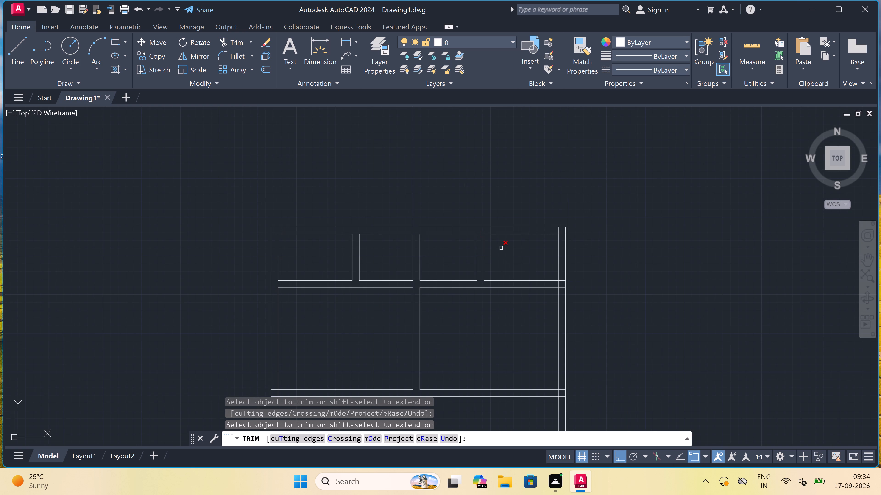
scroll(872, 0, "up", 3)
scroll(569, 265, "up", 3)
scroll(561, 228, "down", 1)
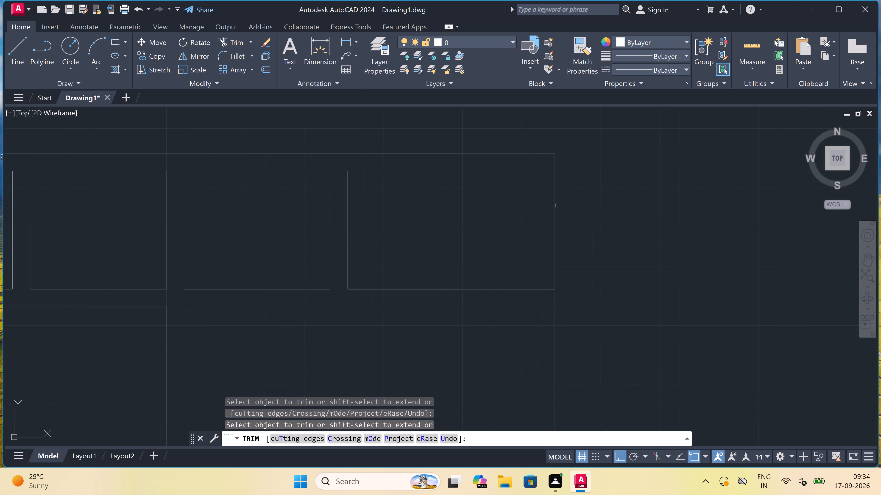
scroll(533, 161, "up", 1)
left_click(535, 160)
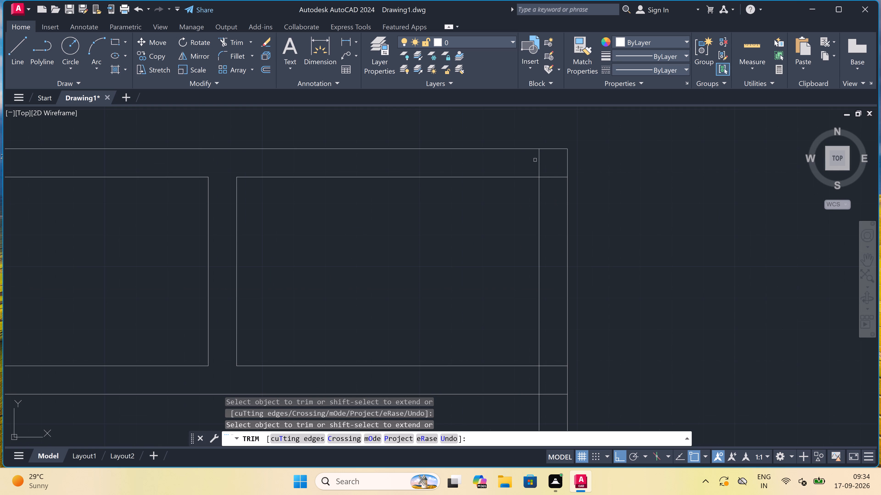
left_click(555, 184)
Trim the overlapping lines where the second horizontal wall meets the right outer wall, and finish trimming.
scroll(555, 184, "down", 2)
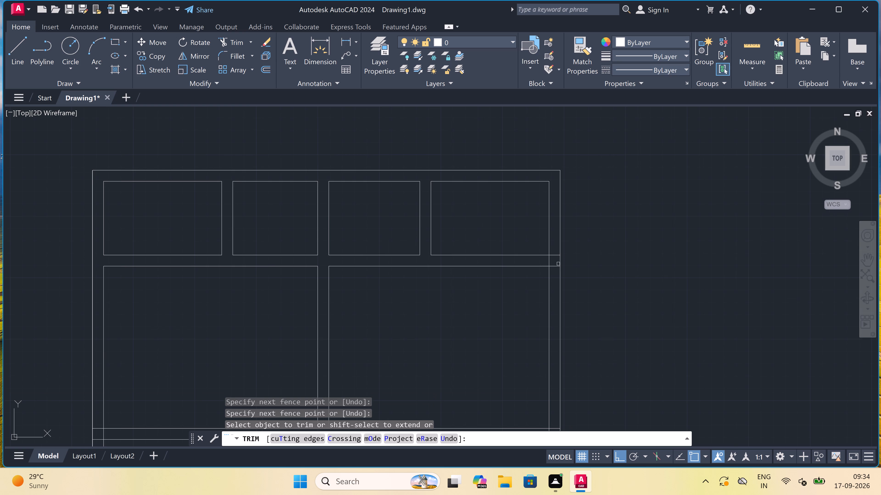
scroll(559, 264, "up", 4)
left_click_drag(543, 301, 543, 299)
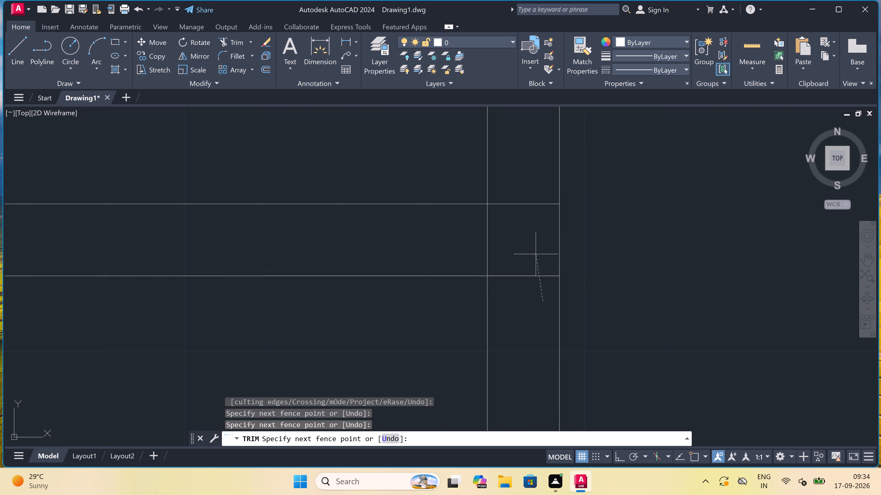
left_click(543, 180)
left_click(522, 224)
left_click_drag(480, 239, 476, 247)
scroll(473, 248, "down", 6)
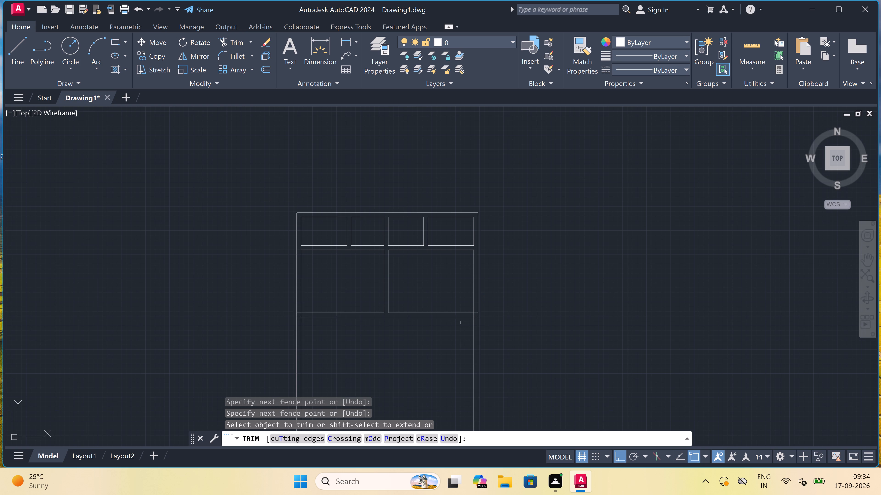
key("Escape")
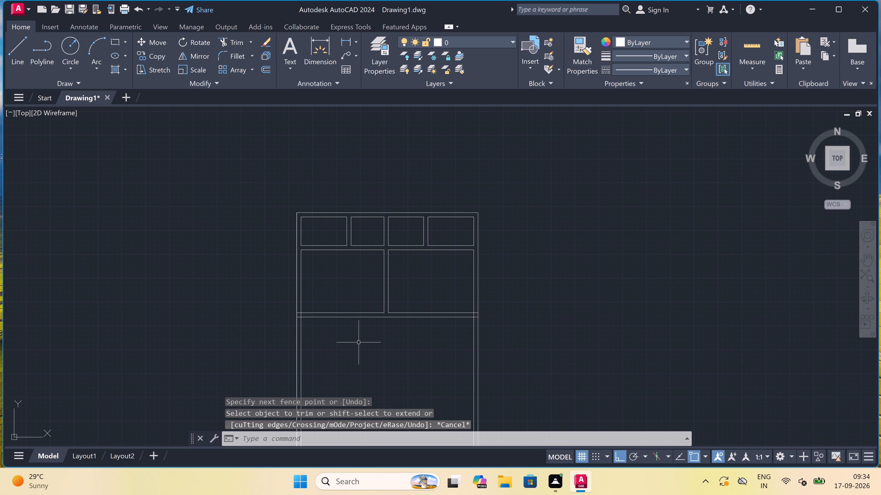
Draw a line across the middle partition opening, between its corners on the second horizontal wall's upper line.
type("l")
key("space")
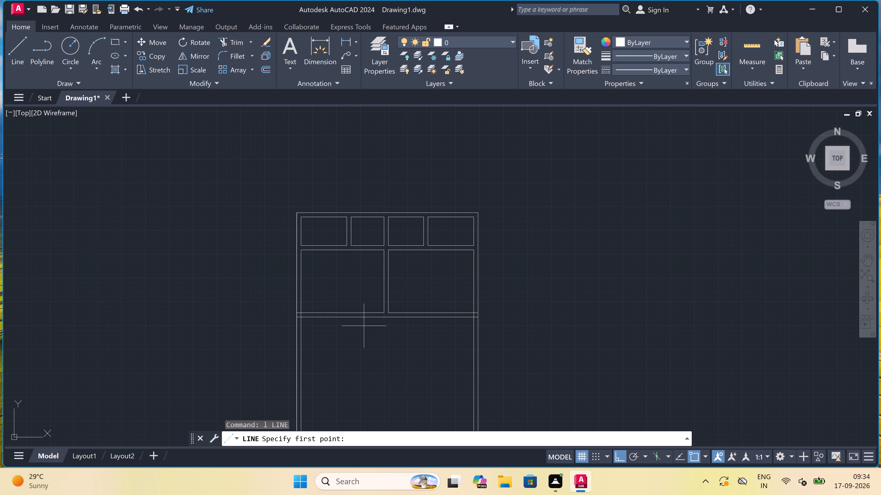
scroll(386, 245, "up", 5)
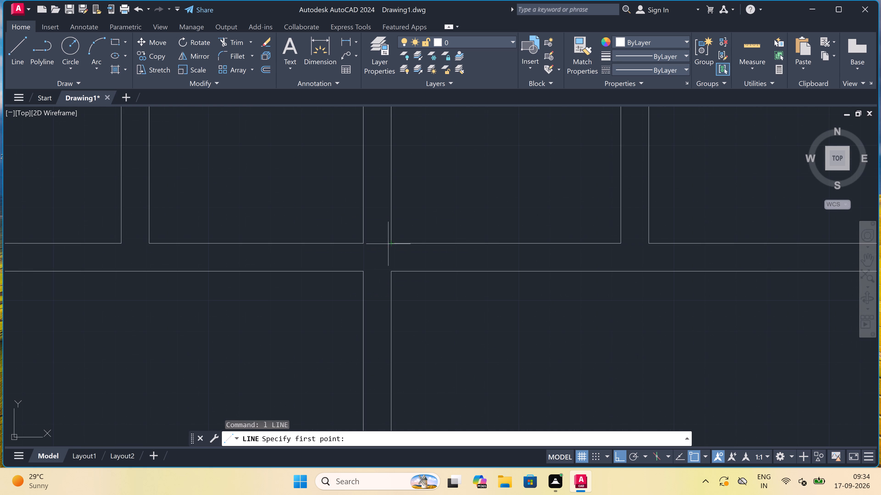
left_click(390, 242)
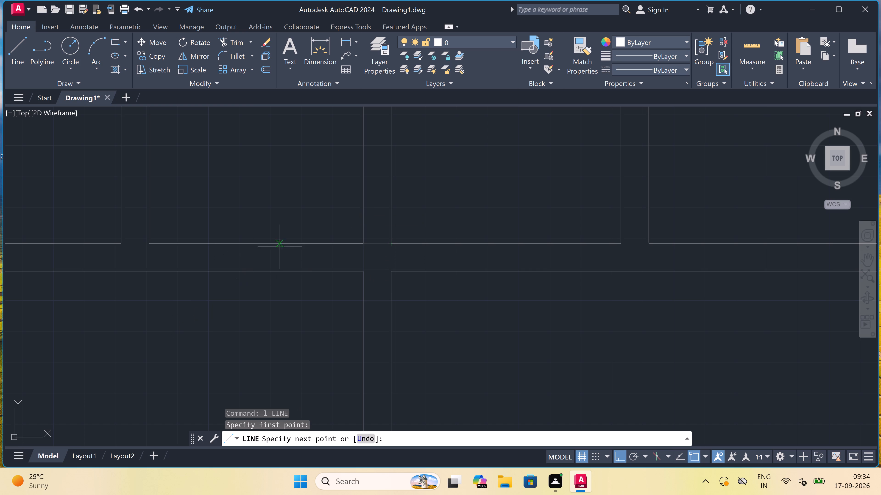
left_click(358, 242)
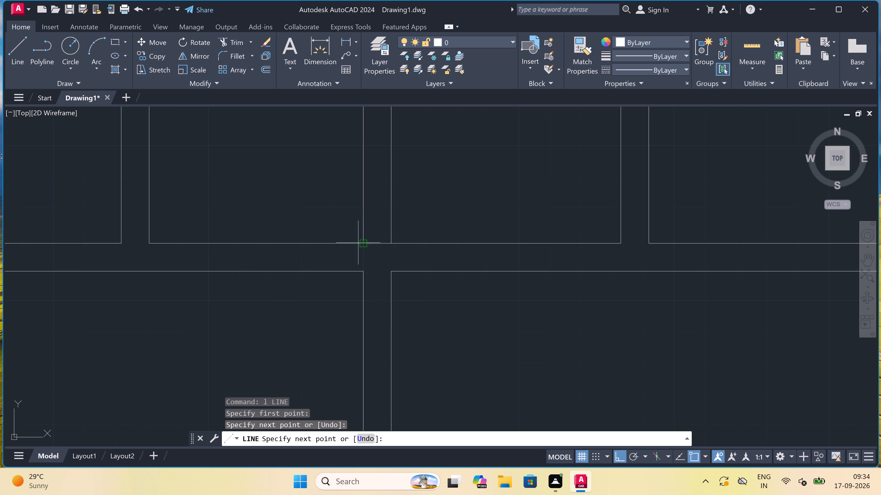
key("Escape")
Draw a short vertical line across the second horizontal wall, continuing the middle partition's left face down to the lower line's corner.
key("space")
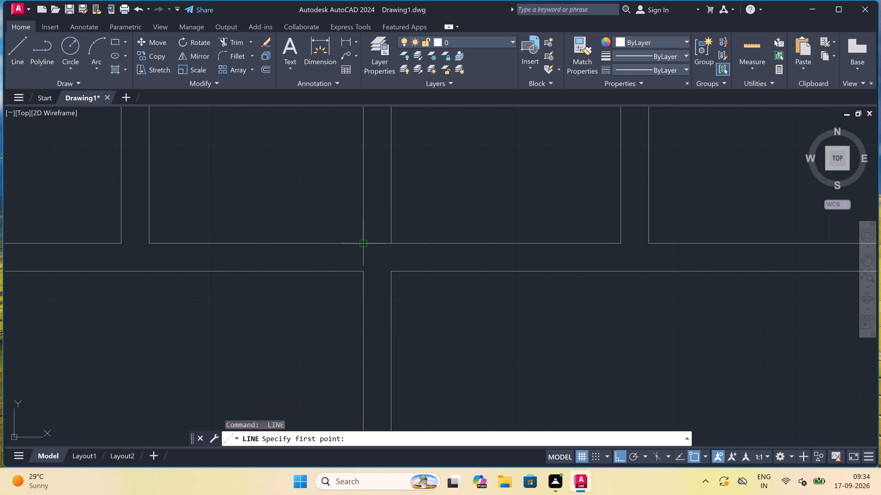
scroll(366, 249, "down", 1)
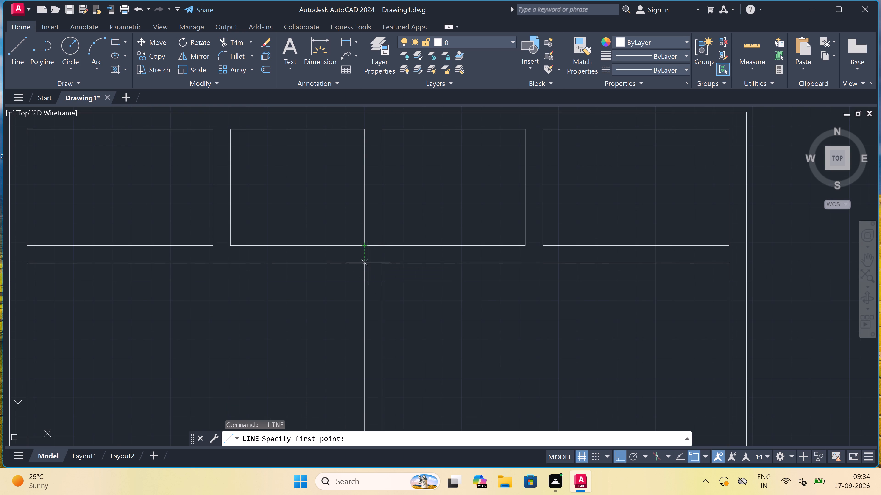
scroll(363, 260, "up", 1)
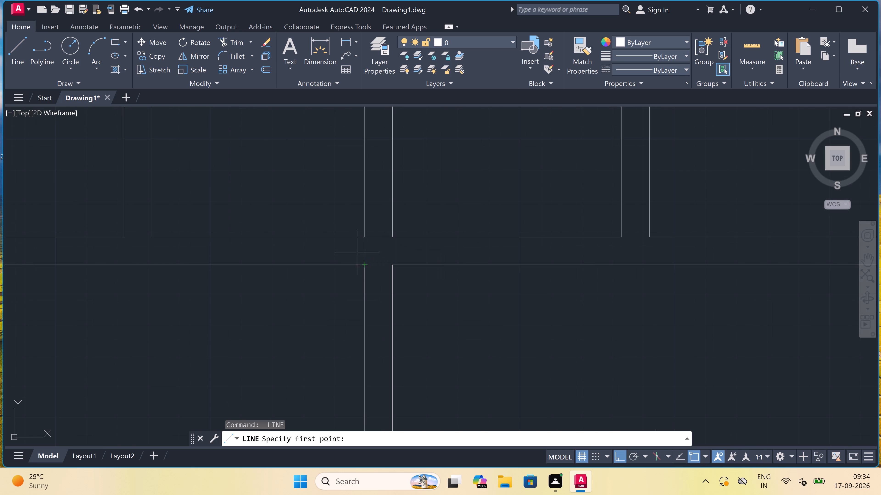
scroll(357, 250, "up", 2)
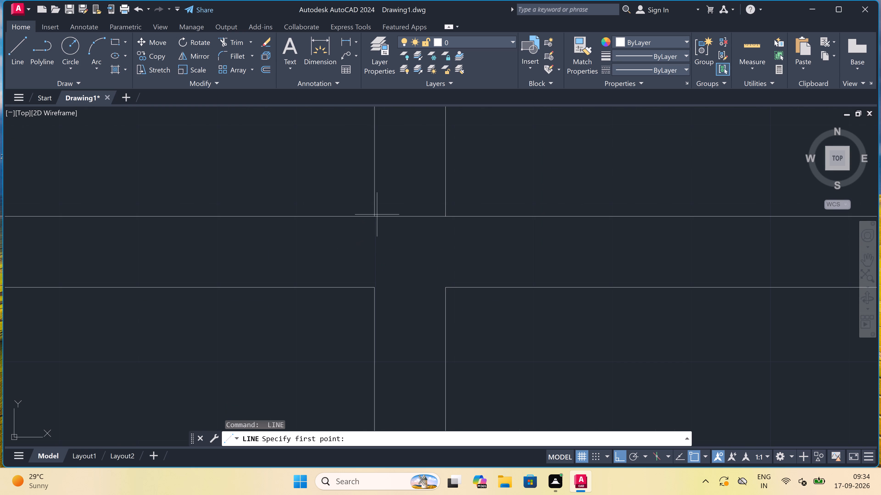
left_click_drag(375, 217, 375, 214)
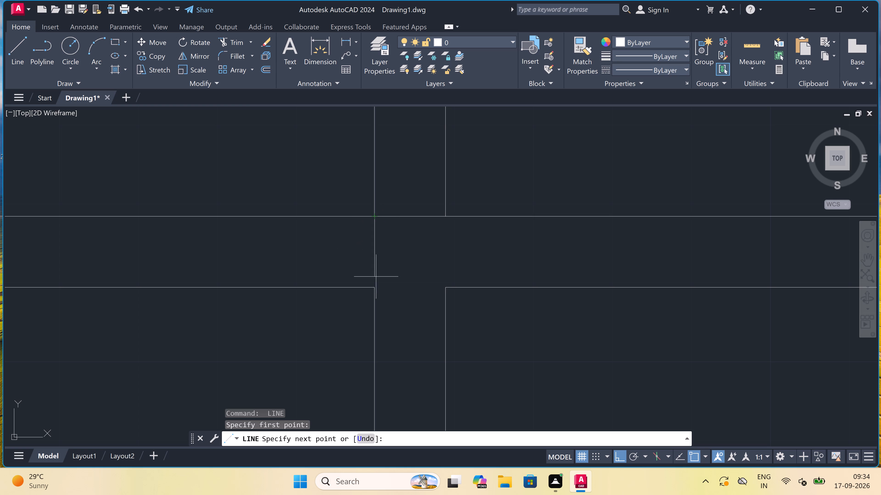
left_click(376, 287)
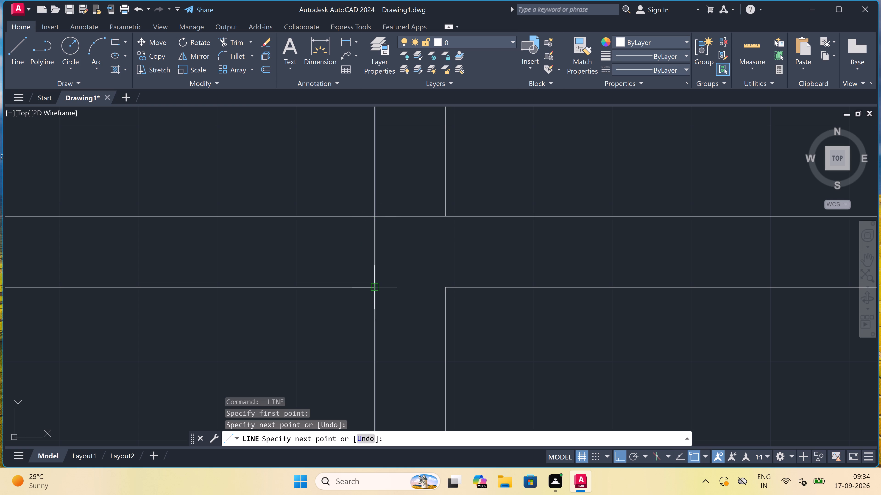
key("Escape")
Draw a line across the middle partition opening, between its corners on the top wall's inner line.
scroll(385, 288, "down", 7)
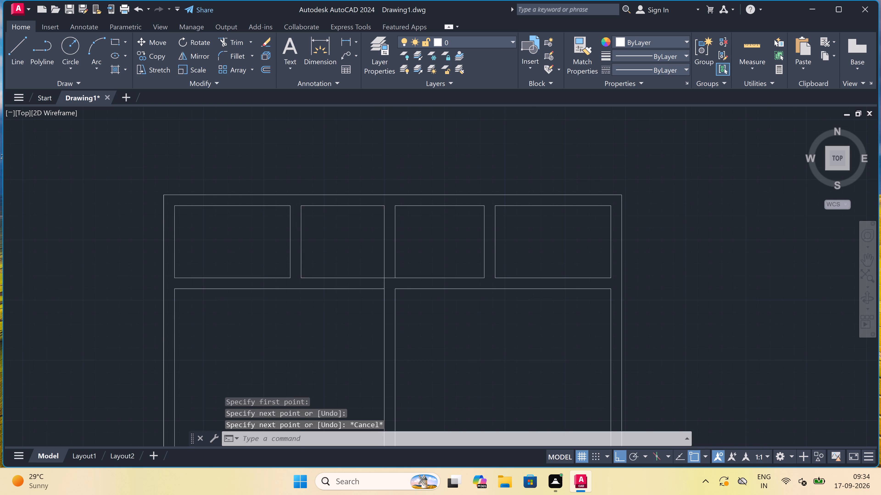
scroll(385, 277, "up", 2)
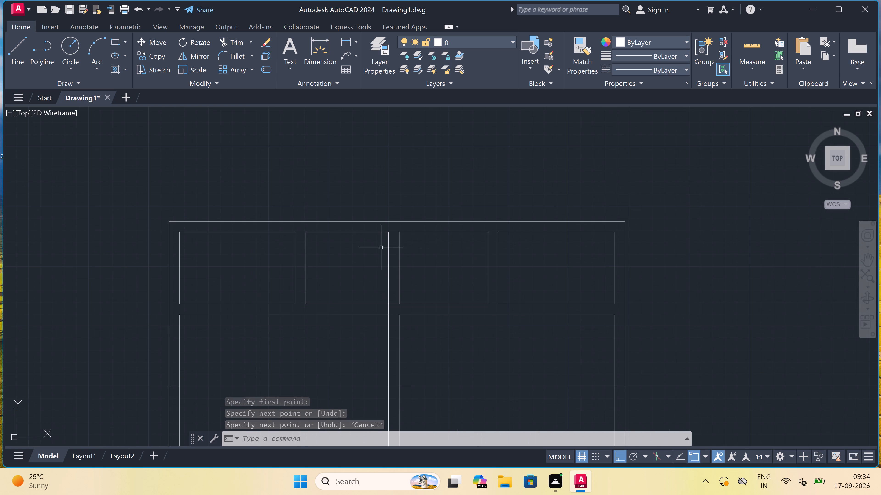
scroll(381, 247, "up", 4)
scroll(386, 241, "down", 3)
scroll(394, 219, "up", 2)
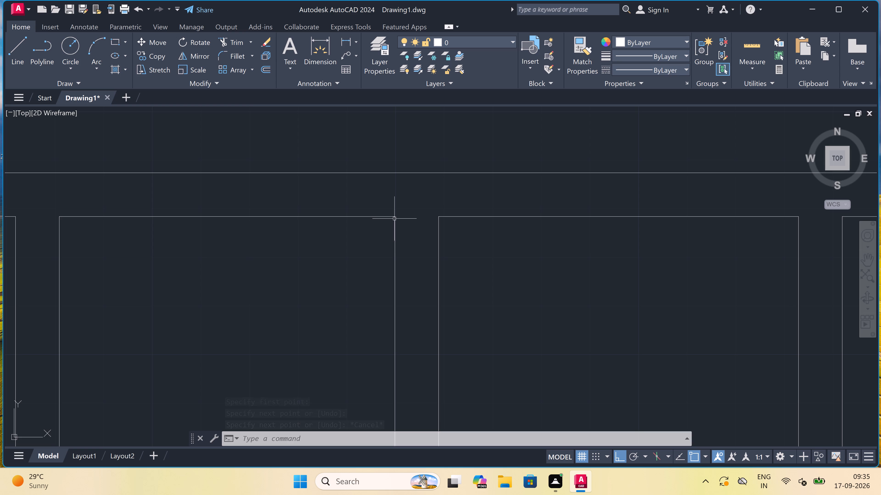
key("space")
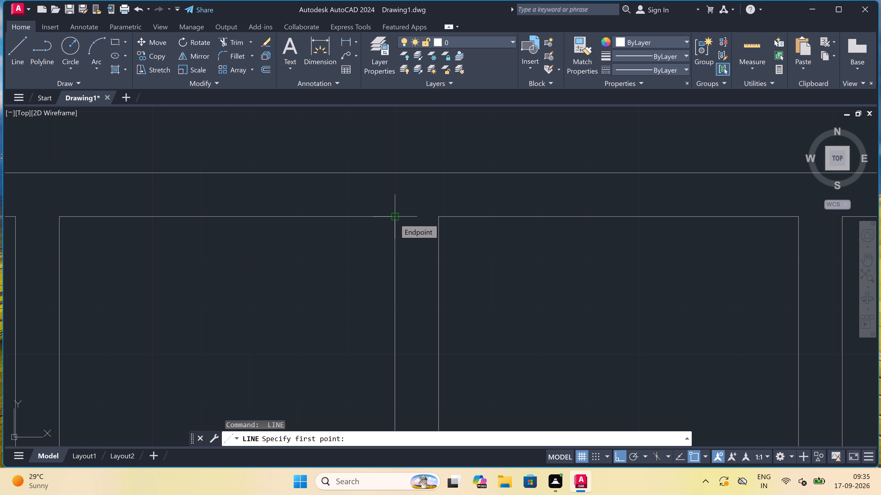
left_click(394, 219)
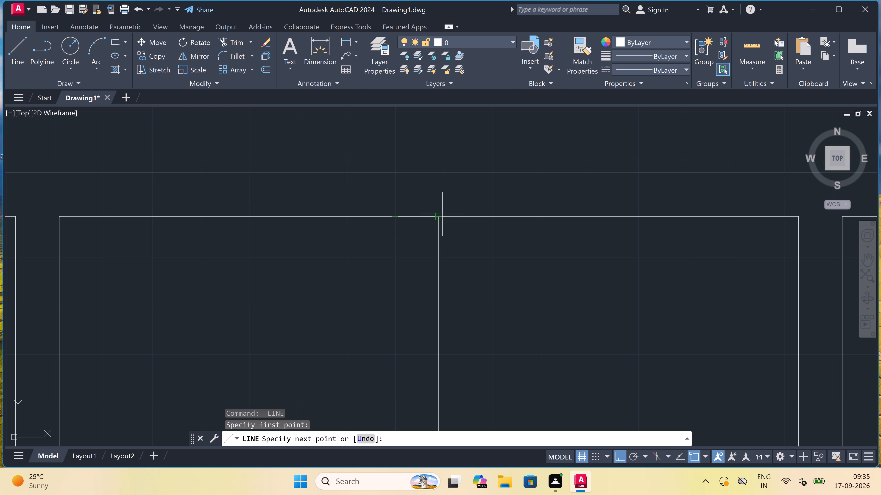
left_click(441, 215)
key("Escape")
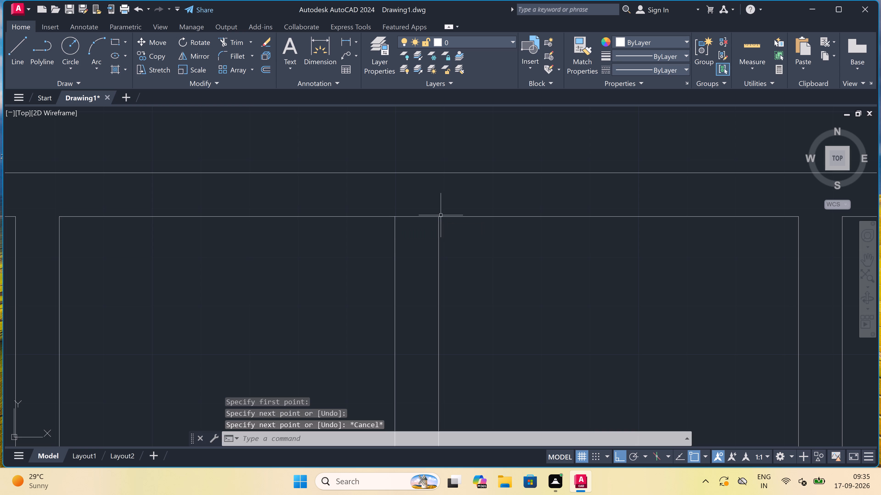
Trim away both lines of the middle partition between the top wall and the second horizontal wall.
type("tr")
key("space")
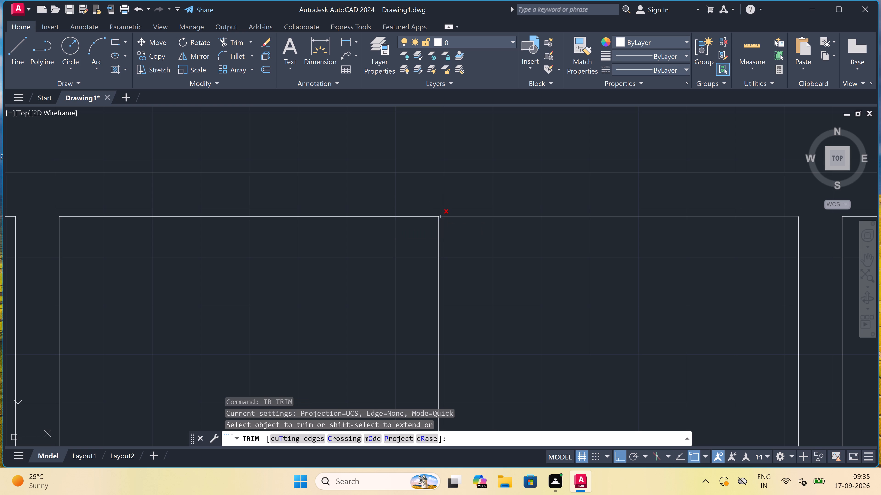
scroll(442, 217, "down", 2)
left_click(448, 237)
left_click(392, 272)
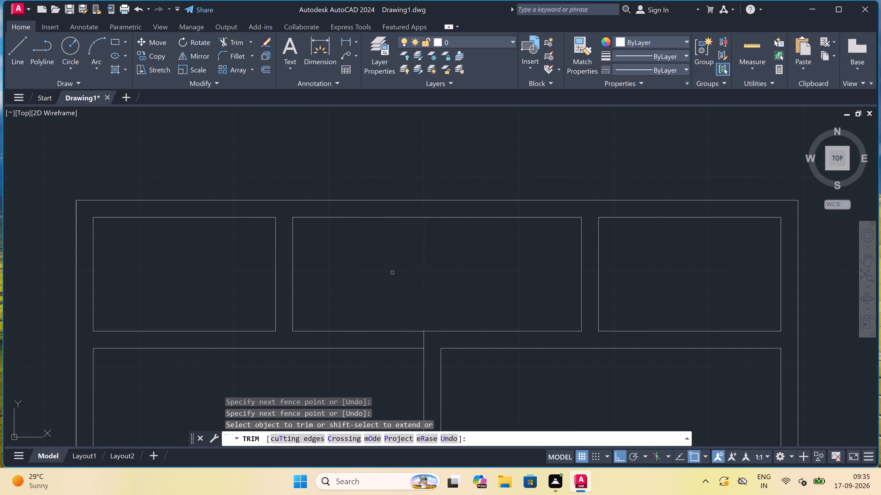
scroll(392, 274, "down", 2)
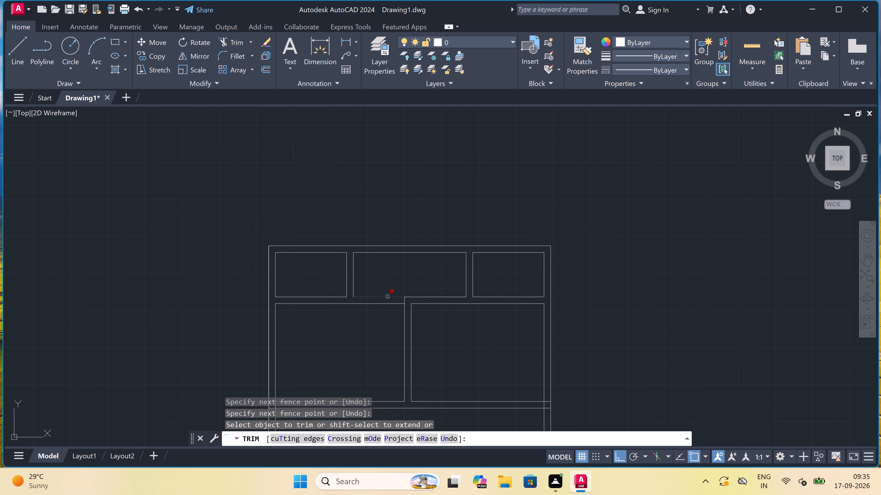
scroll(386, 282, "up", 2)
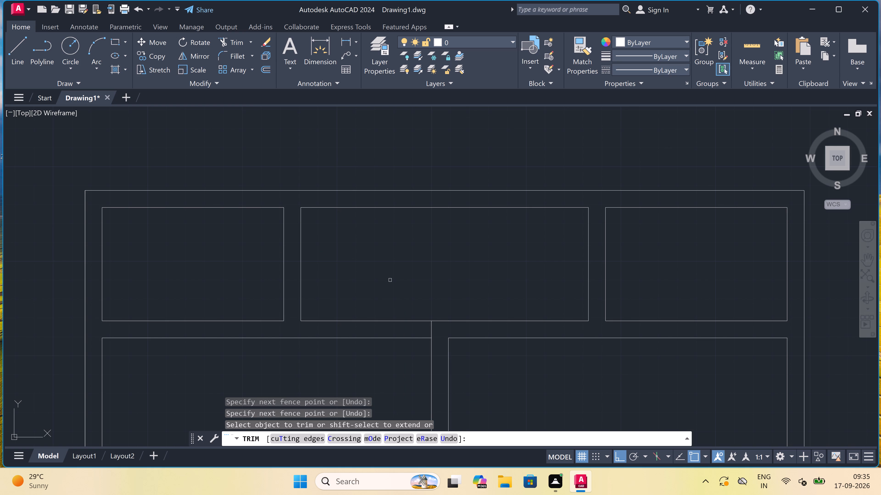
key("Escape")
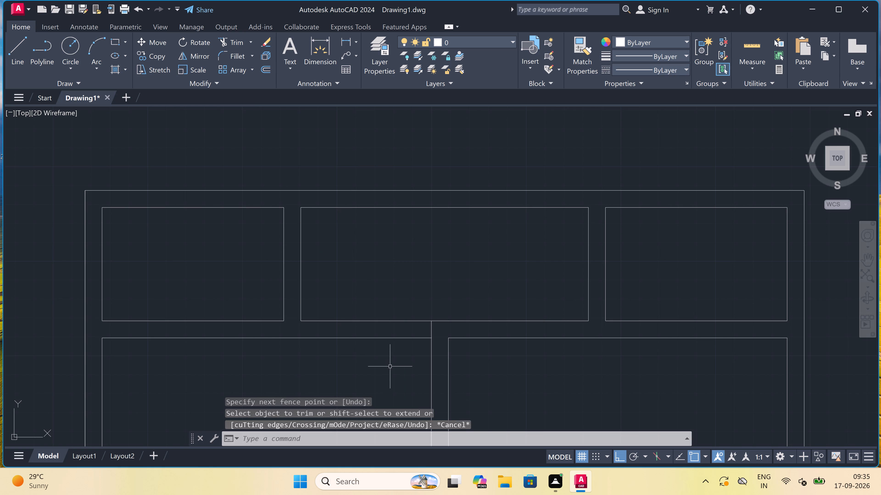
Offset the lower line of the third horizontal wall 14' downward.
scroll(385, 286, "down", 3)
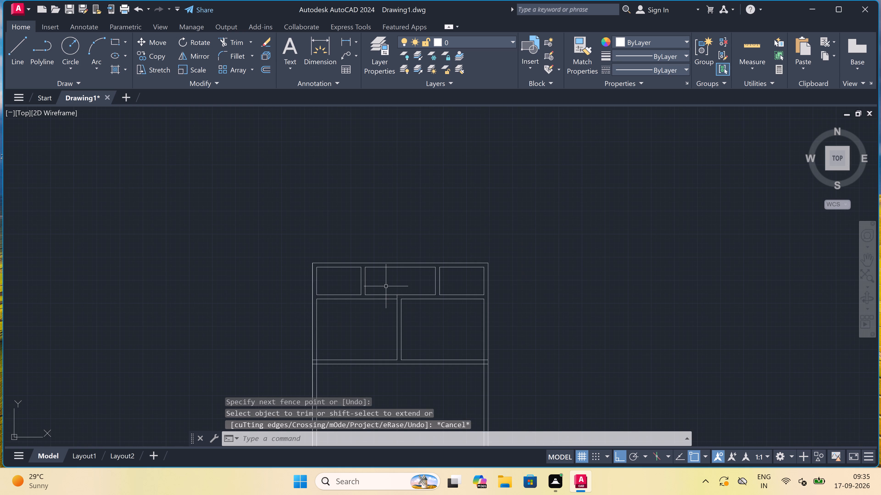
scroll(386, 289, "down", 1)
scroll(397, 332, "up", 2)
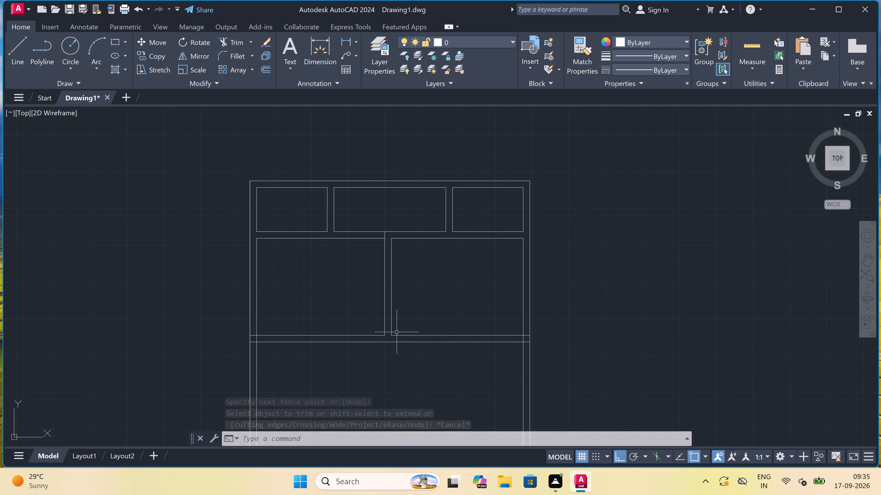
scroll(397, 335, "down", 2)
scroll(376, 365, "up", 1)
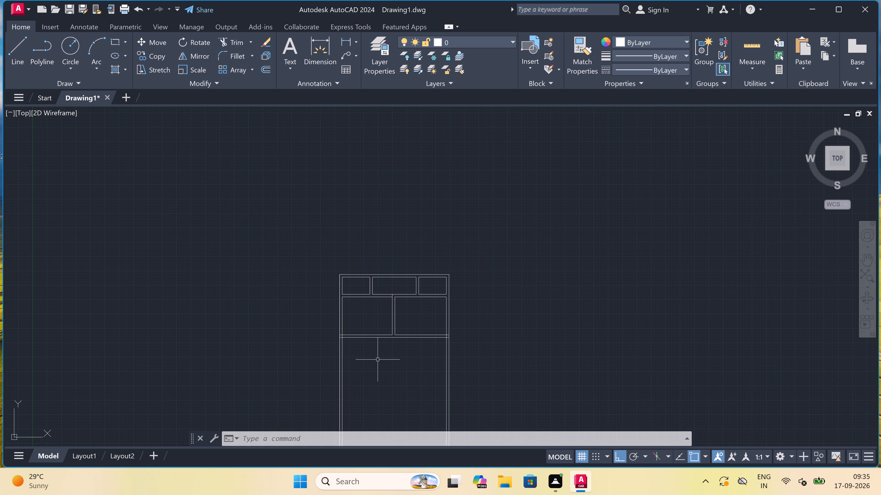
scroll(377, 364, "up", 2)
type("o")
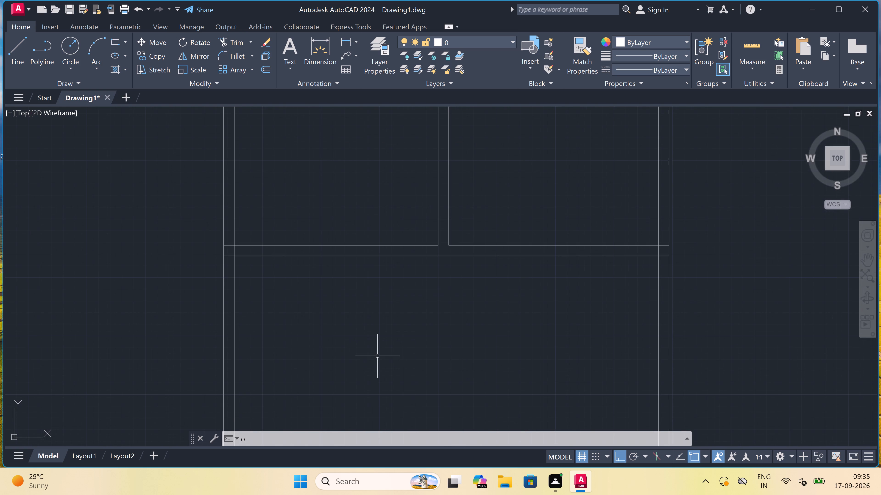
key("space")
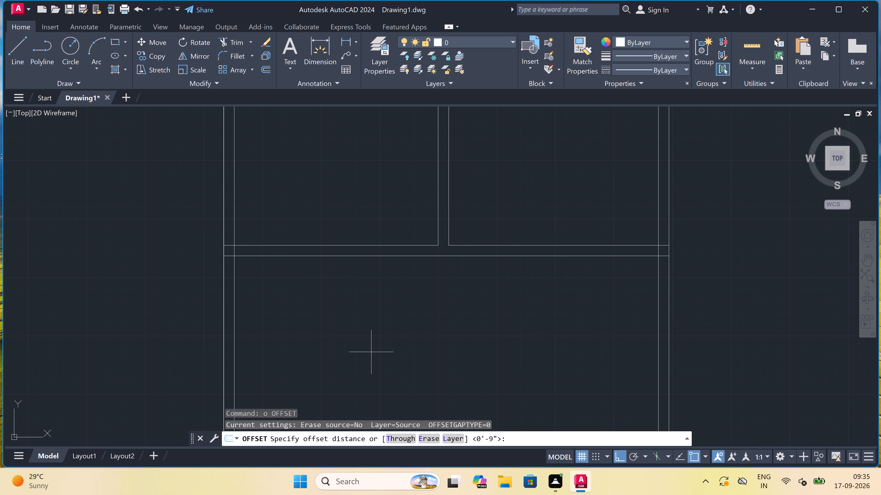
left_click_drag(341, 258, 342, 282)
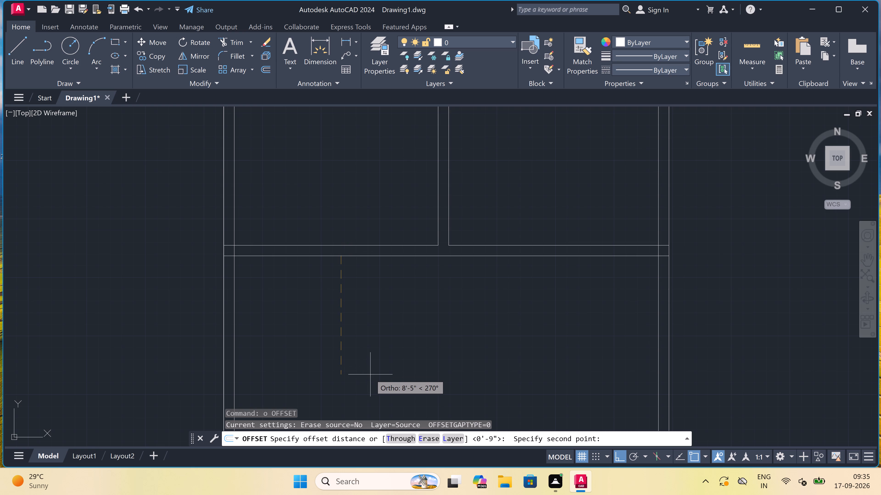
key("1")
type("4'")
key("space")
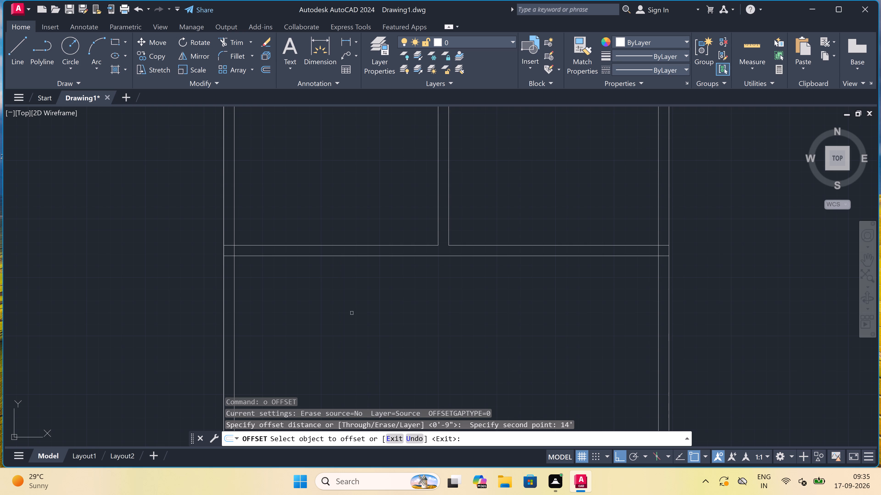
left_click(341, 257)
double_click(340, 293)
scroll(340, 291, "down", 4)
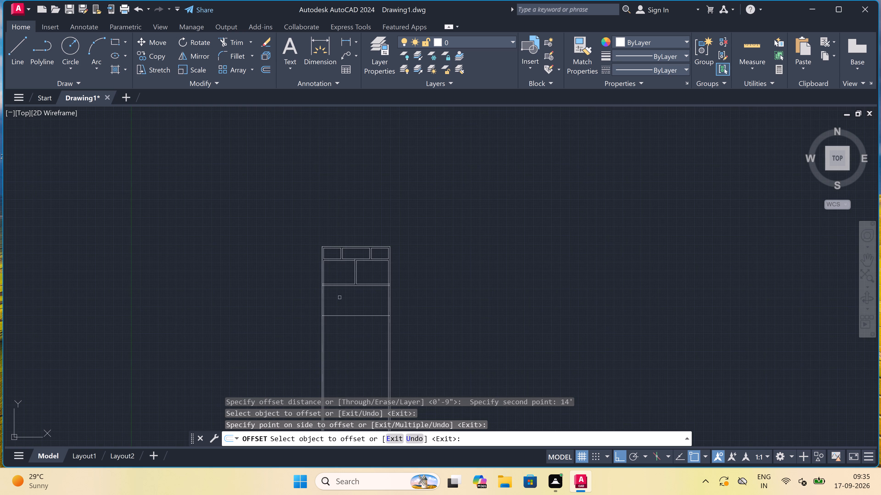
scroll(338, 307, "up", 3)
key("Escape")
Offset the new horizontal line 9" downward to form the fourth horizontal wall.
key("space")
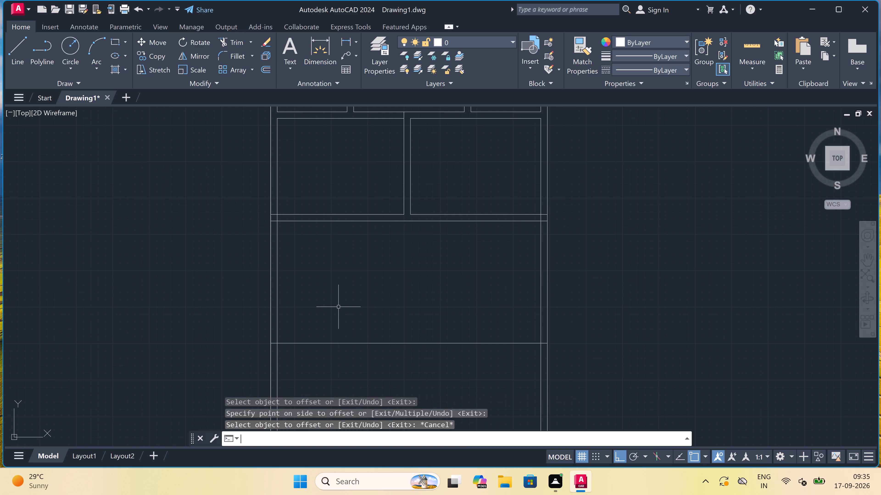
left_click(333, 344)
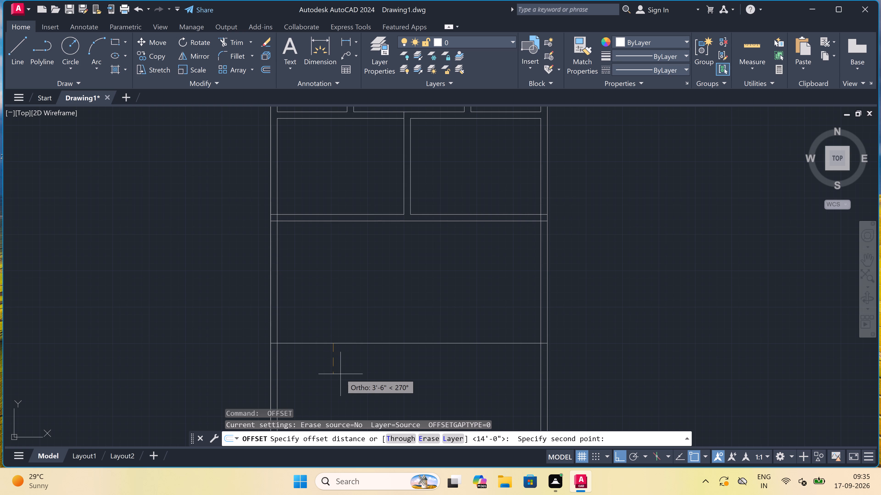
key("9")
type("\"")
key("space")
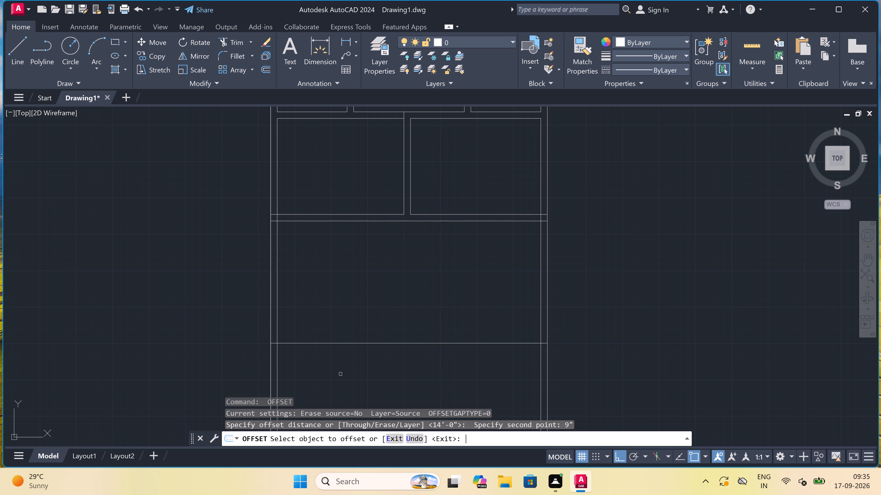
left_click(337, 343)
left_click(336, 362)
scroll(336, 362, "up", 1)
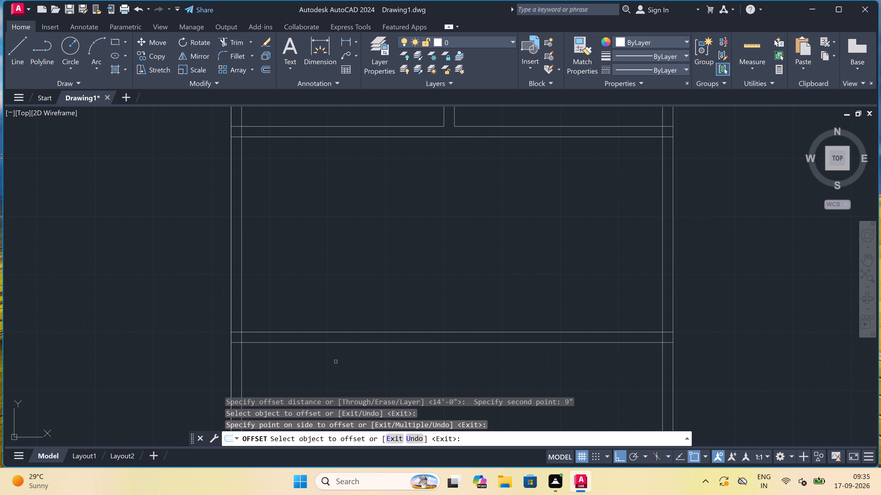
key("Escape")
Offset the left outer wall's inner line 10'8" to the right, into the room below the third horizontal wall.
type("o")
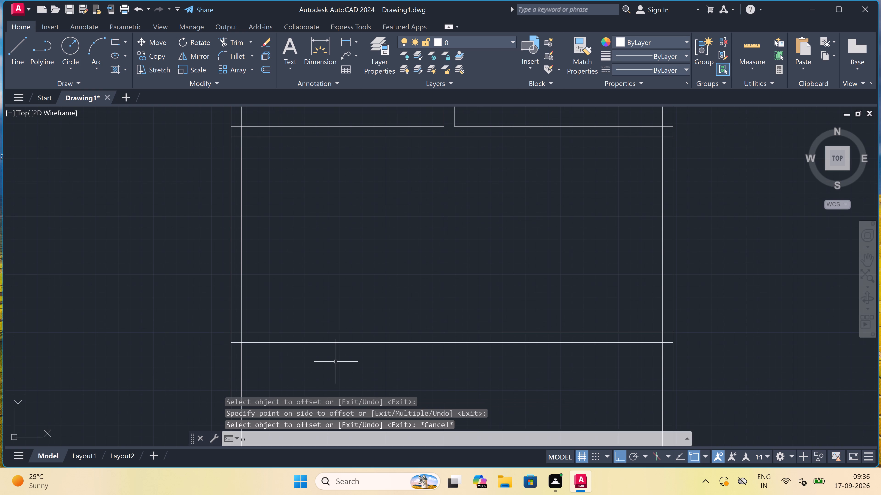
key("space")
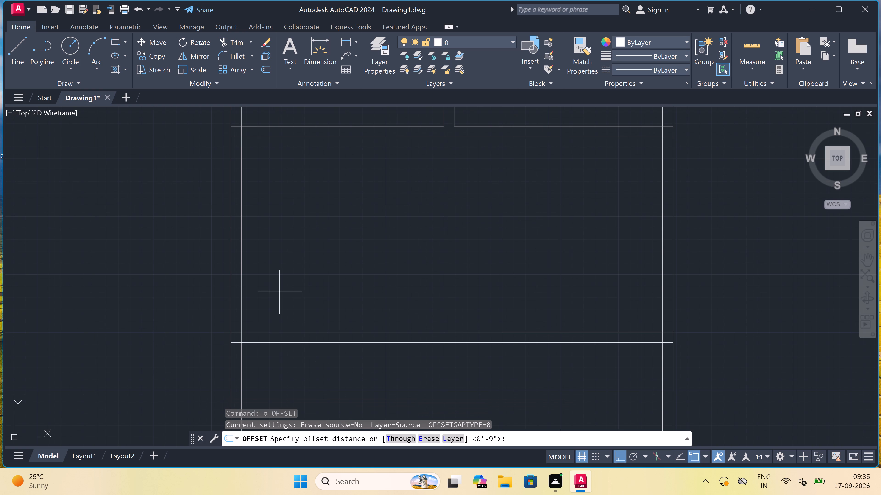
left_click(244, 255)
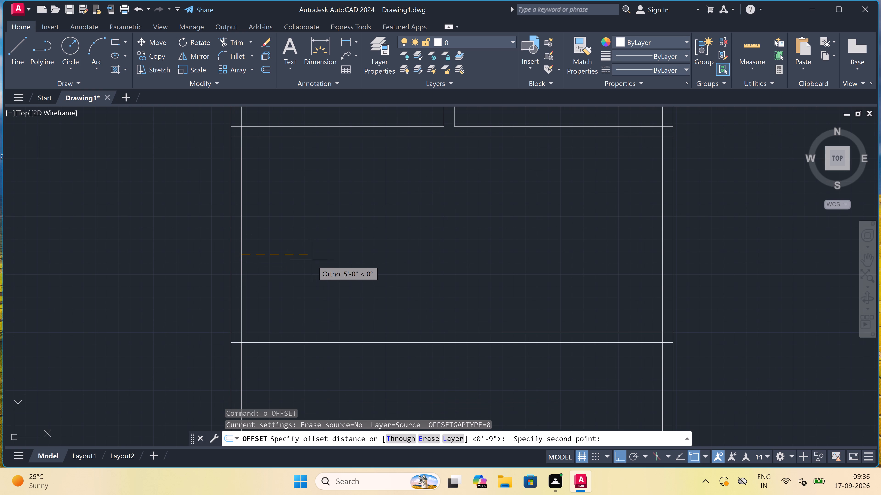
key("1")
type("0'")
key("8")
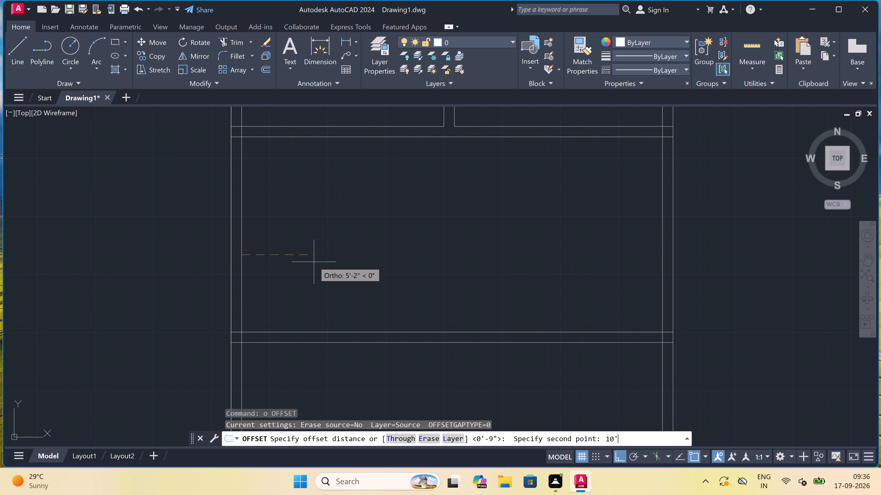
type("\"")
key("space")
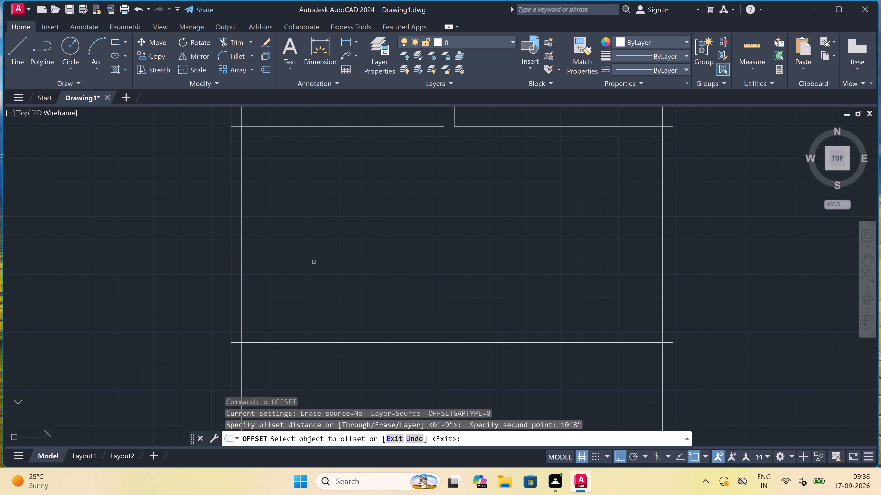
left_click(241, 252)
left_click(370, 244)
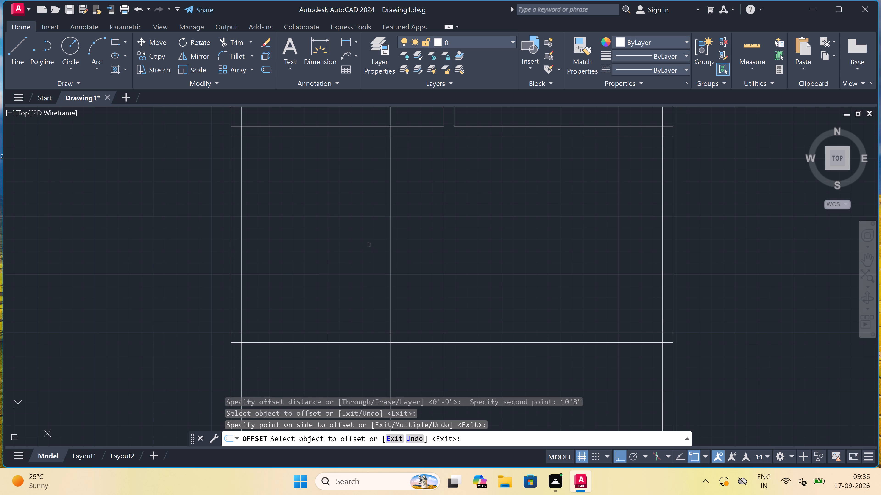
Offset the new vertical line below the third horizontal wall 9" to the right to form the left partition.
key("Escape")
key("space")
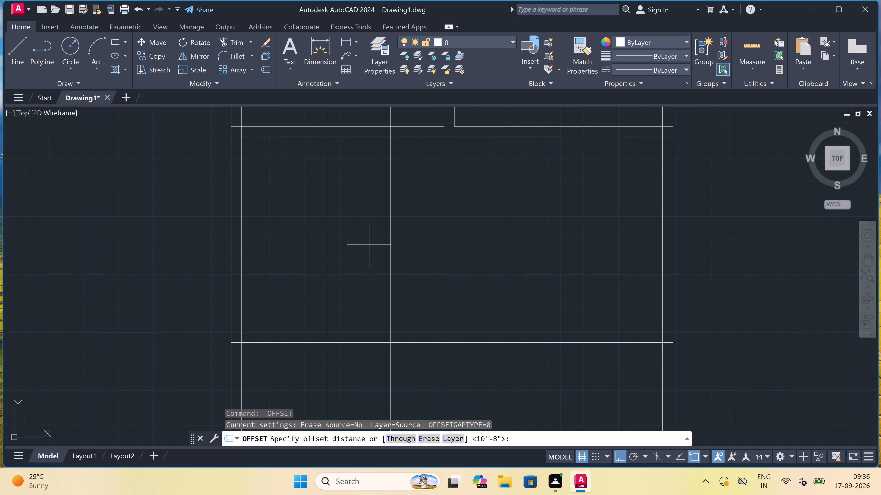
left_click(387, 244)
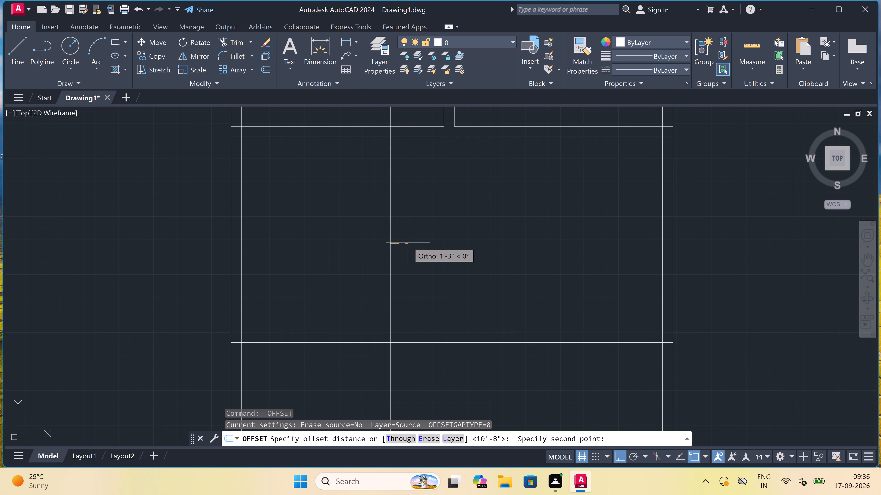
key("9")
type("\"")
key("space")
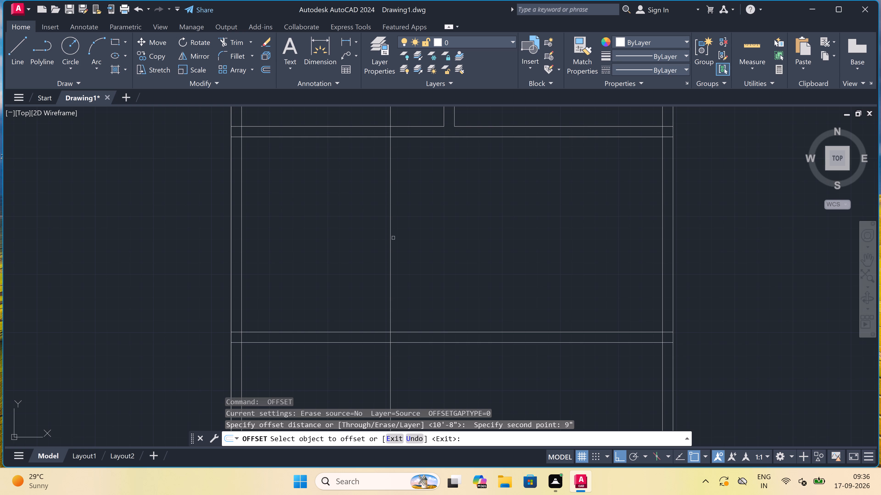
left_click(390, 268)
left_click_drag(419, 273, 425, 285)
key("Escape")
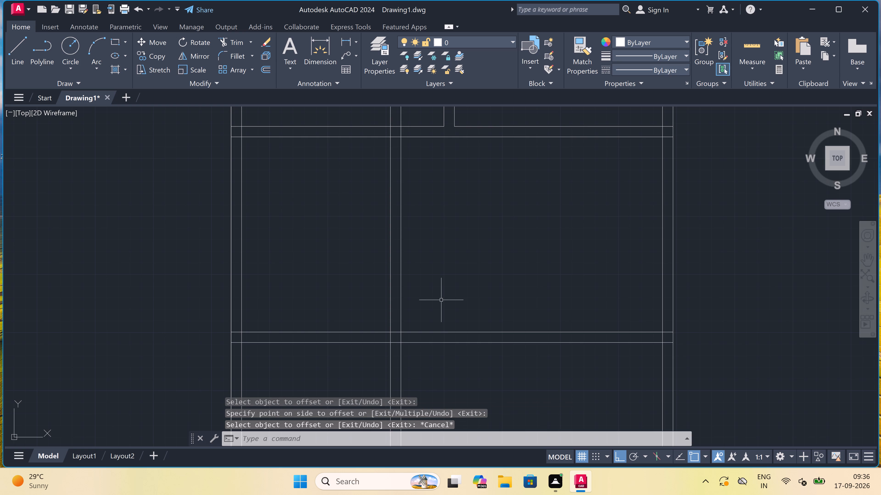
Offset the right outer wall's inner line 4' to the left, into the room below the third horizontal wall.
type("o")
key("space")
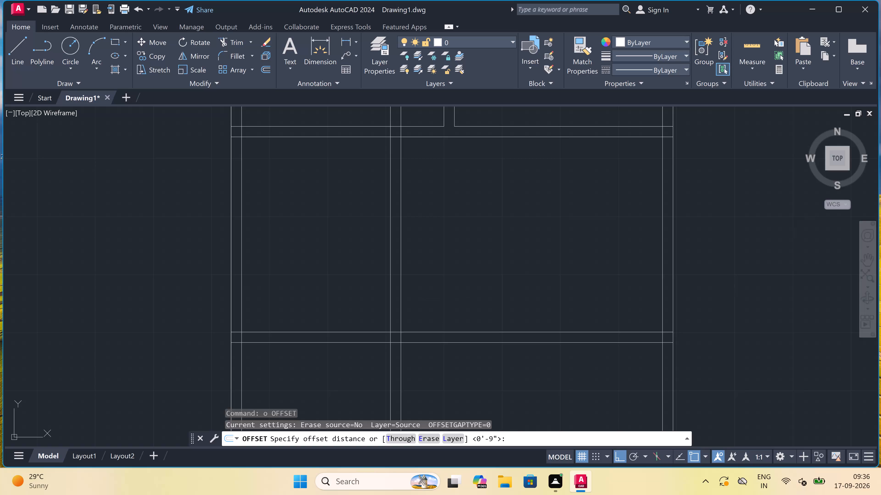
scroll(443, 302, "down", 2)
scroll(519, 225, "up", 3)
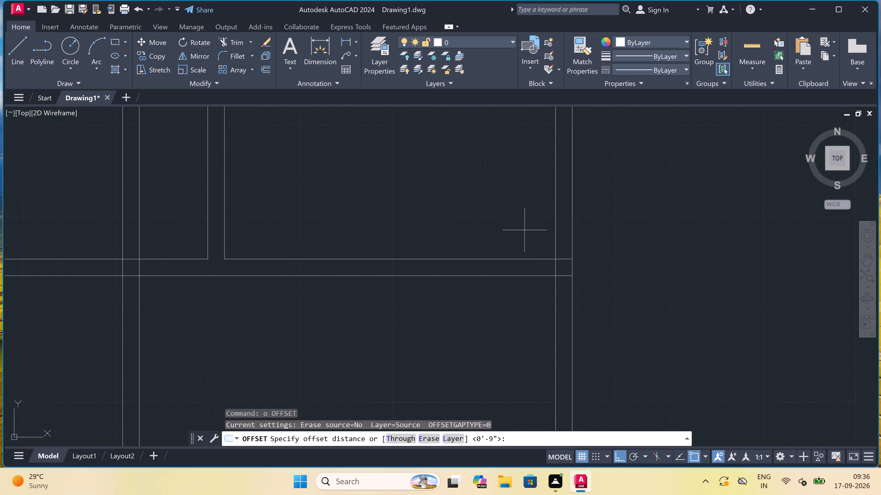
scroll(532, 249, "down", 3)
scroll(537, 278, "up", 1)
left_click(538, 277)
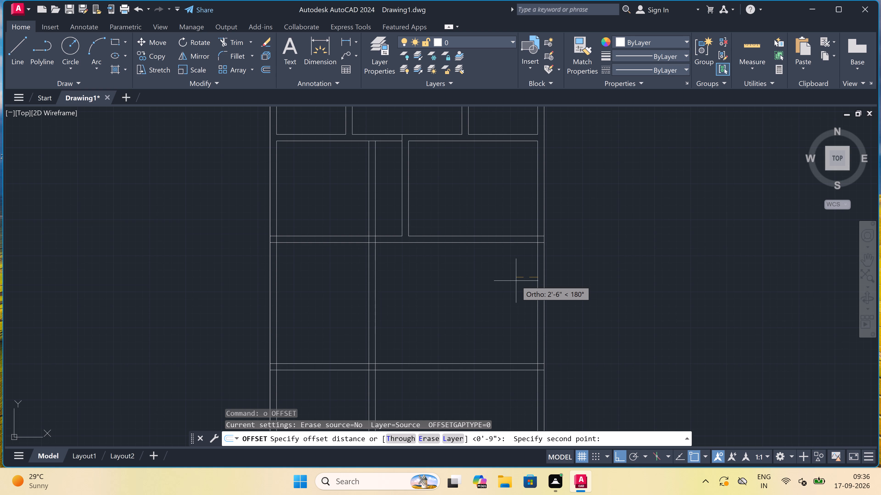
key("4")
type("'")
key("space")
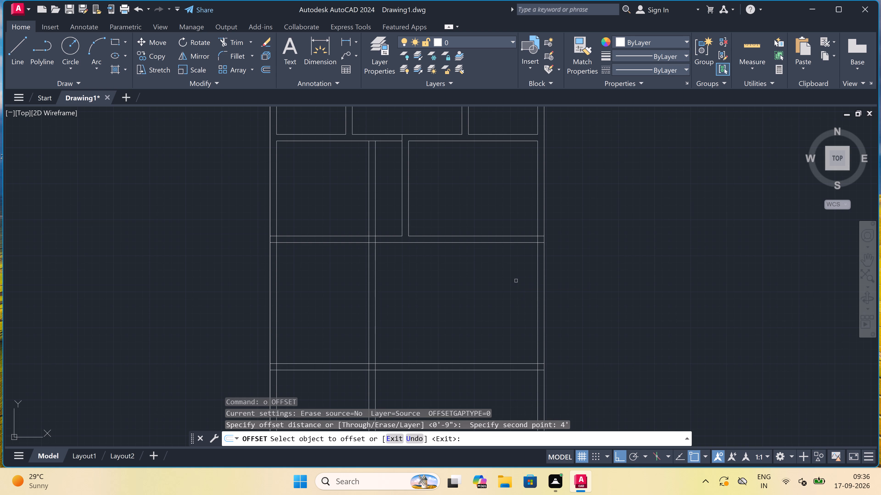
left_click(537, 283)
left_click(510, 304)
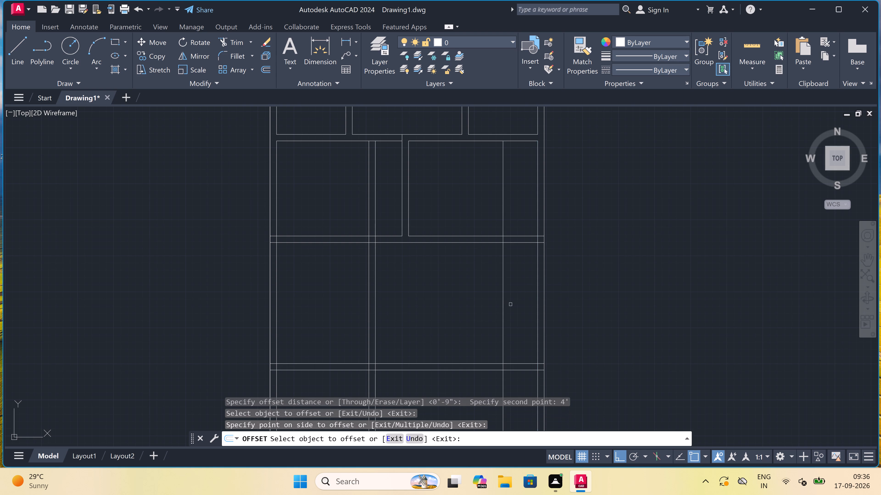
key("Escape")
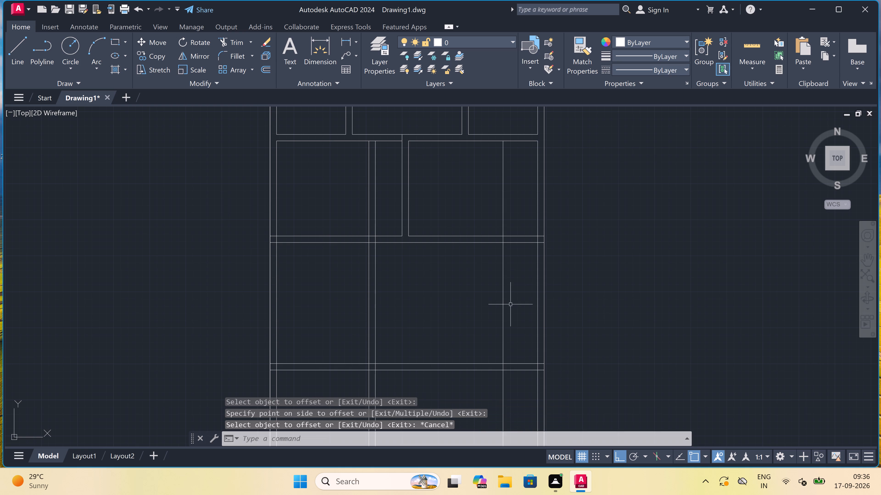
Offset the new vertical line 9" to the left to form the right partition.
type("o")
key("space")
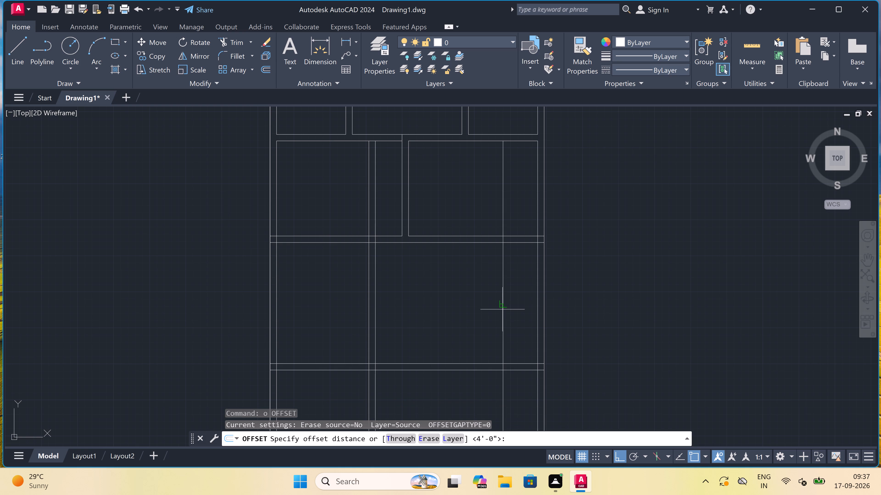
left_click(502, 309)
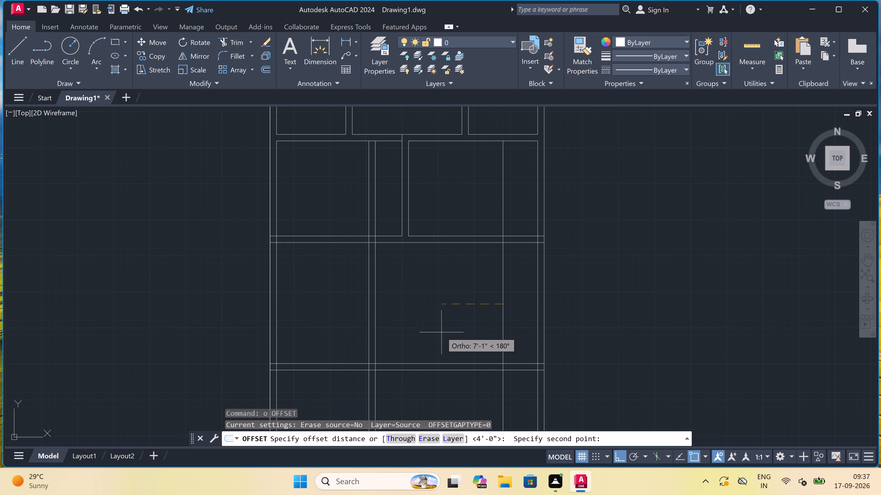
type("9\"")
key("space")
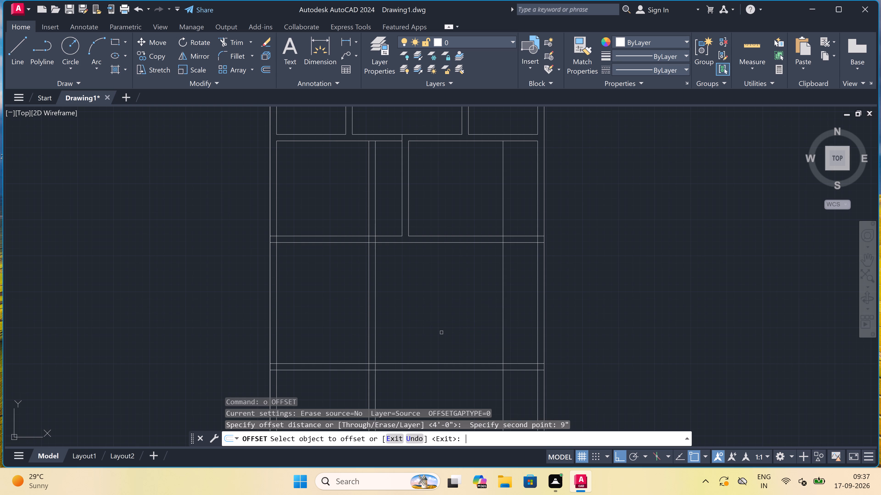
scroll(505, 311, "up", 1)
left_click(502, 311)
left_click(483, 317)
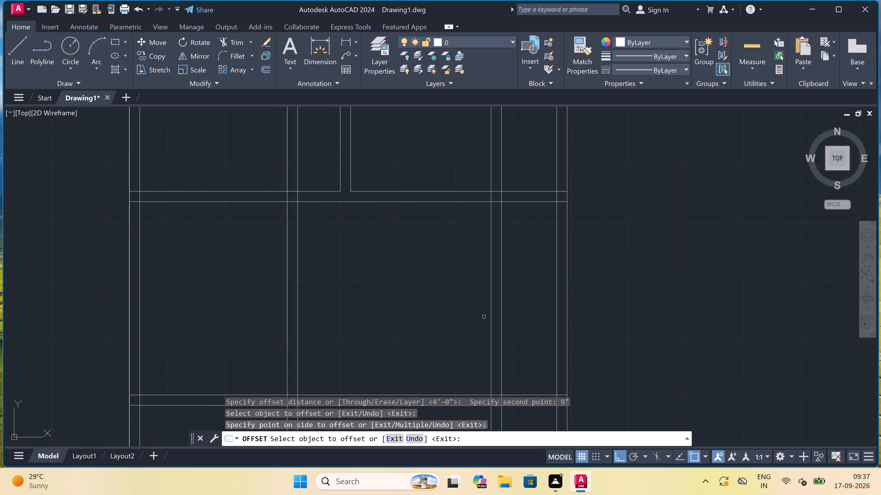
key("Escape")
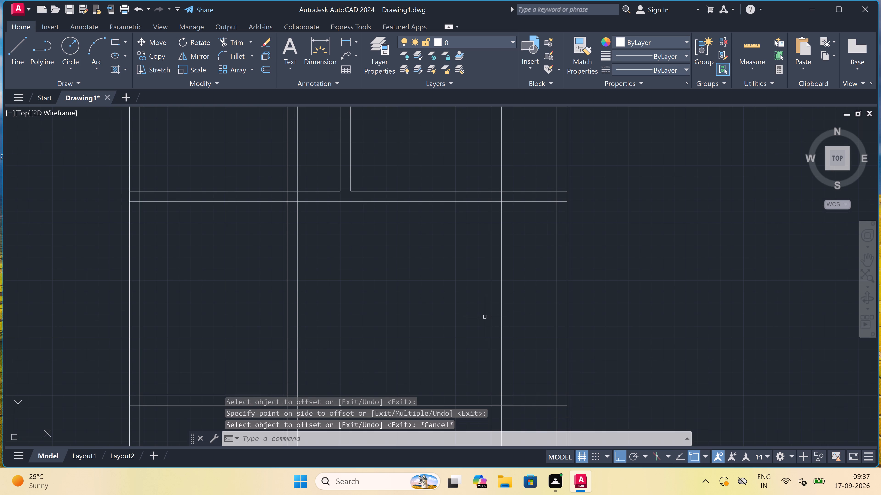
Trim the lines crossing inside the fourth horizontal wall at the right partition and at the right outer wall.
type("tr")
key("space")
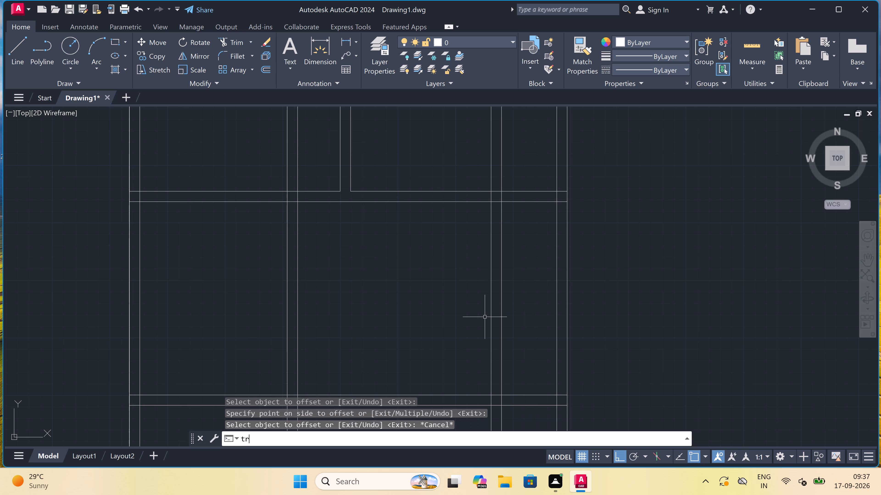
scroll(485, 317, "down", 1)
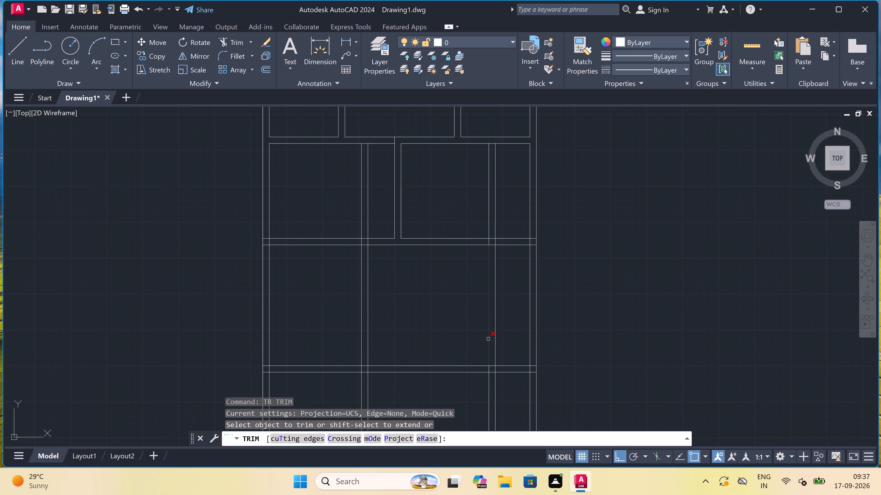
scroll(486, 371, "up", 2)
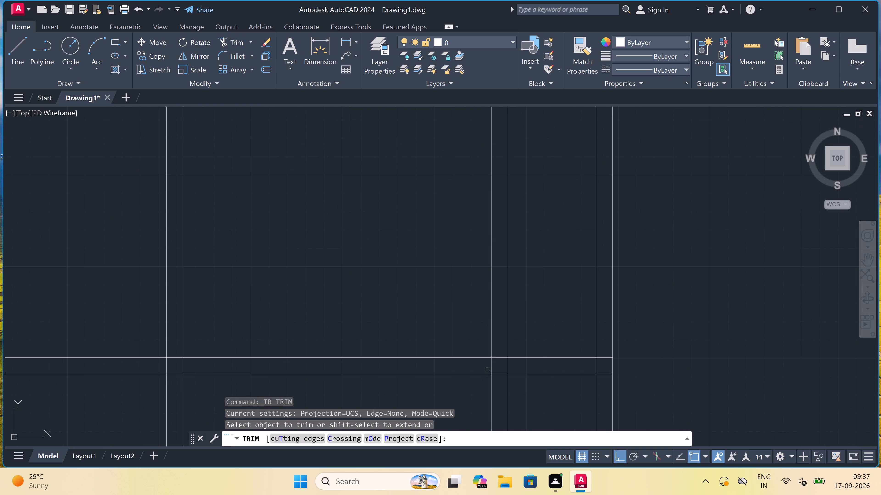
left_click(487, 369)
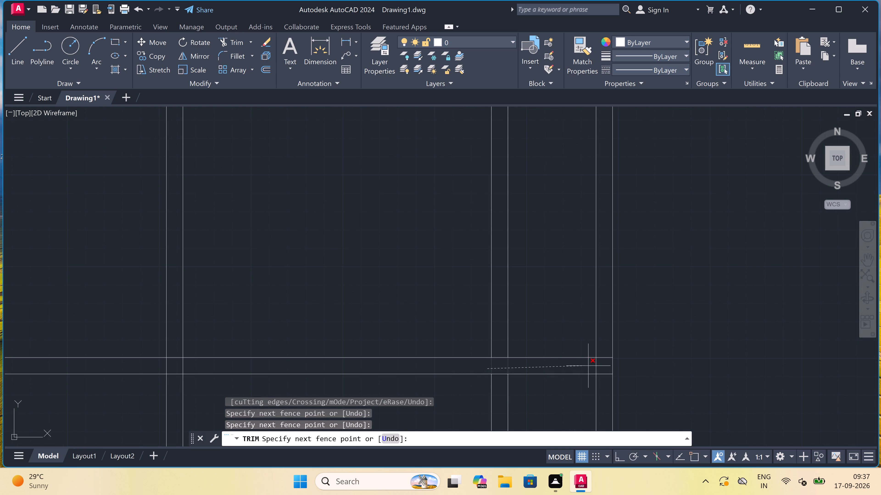
left_click(606, 366)
left_click_drag(605, 382, 605, 380)
double_click(601, 339)
Trim away the right partition below the fourth horizontal wall and that wall's upper line between the partition's two lines.
left_click(512, 401)
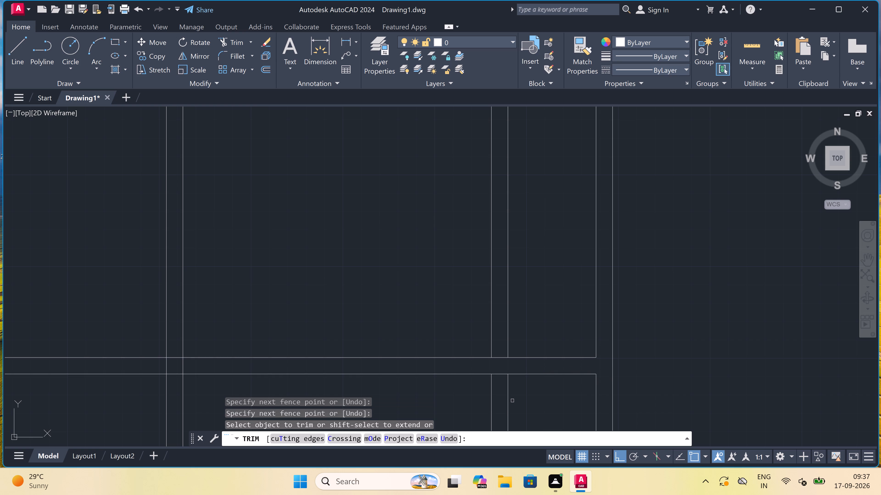
left_click(469, 405)
scroll(470, 405, "down", 2)
scroll(477, 387, "up", 3)
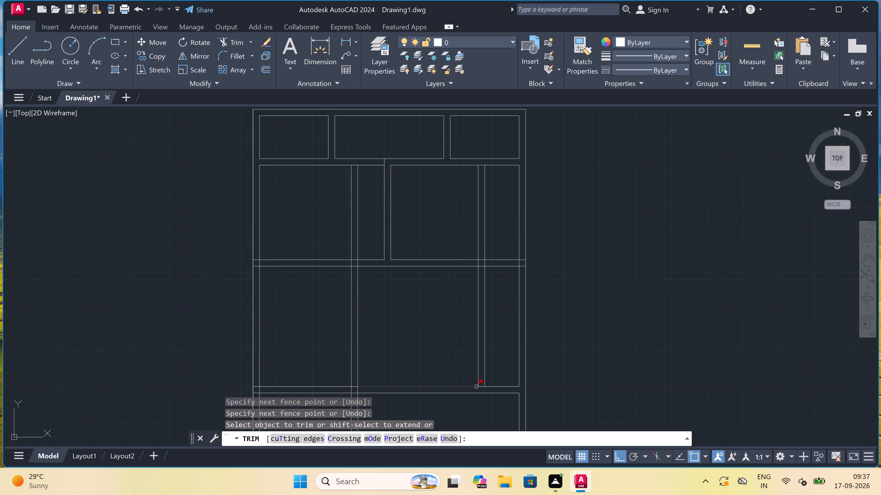
left_click(501, 390)
left_click(501, 378)
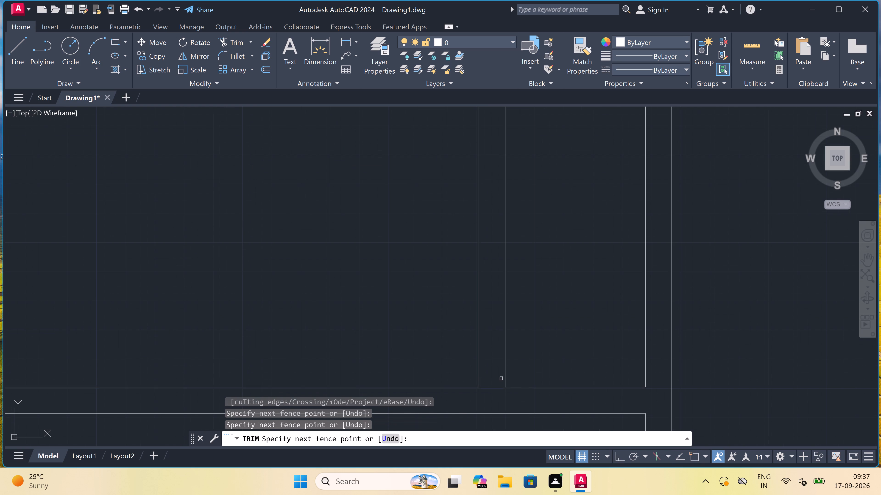
Trim the right partition's lines above and inside the third horizontal wall, plus that wall's lower line between them.
scroll(501, 379, "down", 4)
scroll(507, 289, "up", 1)
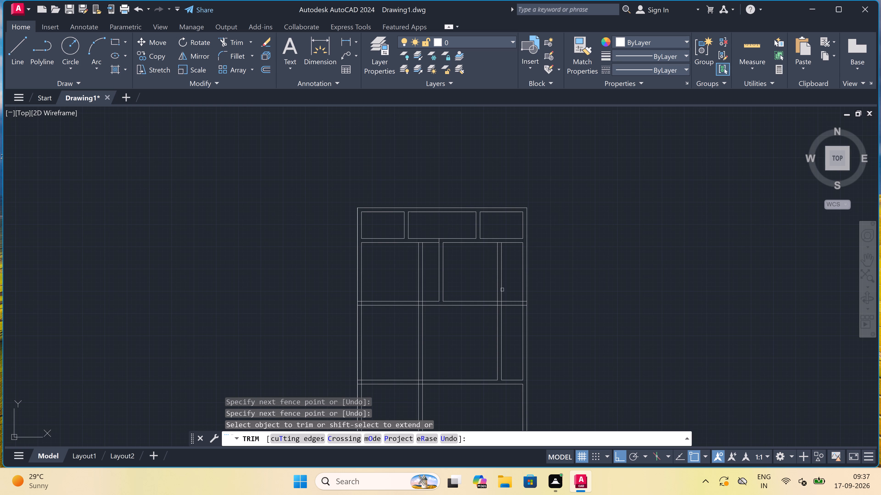
scroll(507, 289, "up", 1)
left_click(509, 281)
left_click(464, 288)
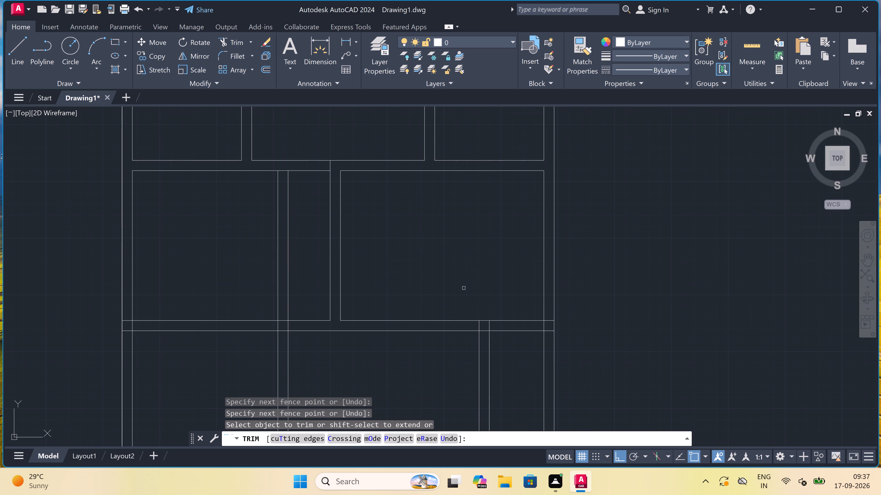
scroll(487, 334, "up", 4)
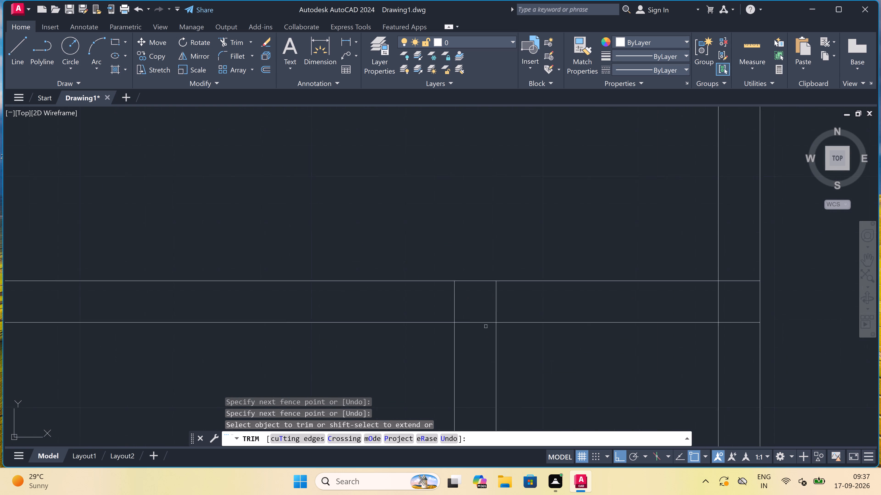
left_click_drag(405, 288, 414, 288)
left_click(541, 276)
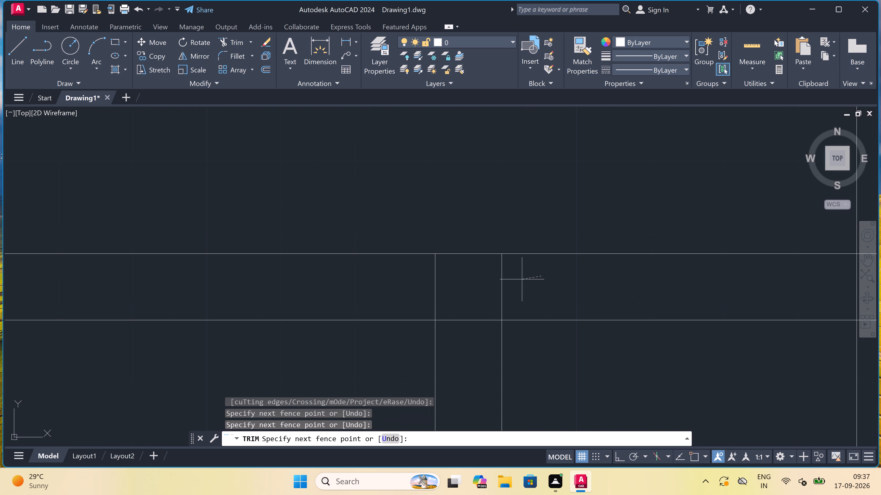
left_click(433, 282)
left_click(465, 311)
left_click(464, 332)
Trim the overlapping lines where the third horizontal wall meets the right outer wall to open the junction.
scroll(465, 309, "down", 4)
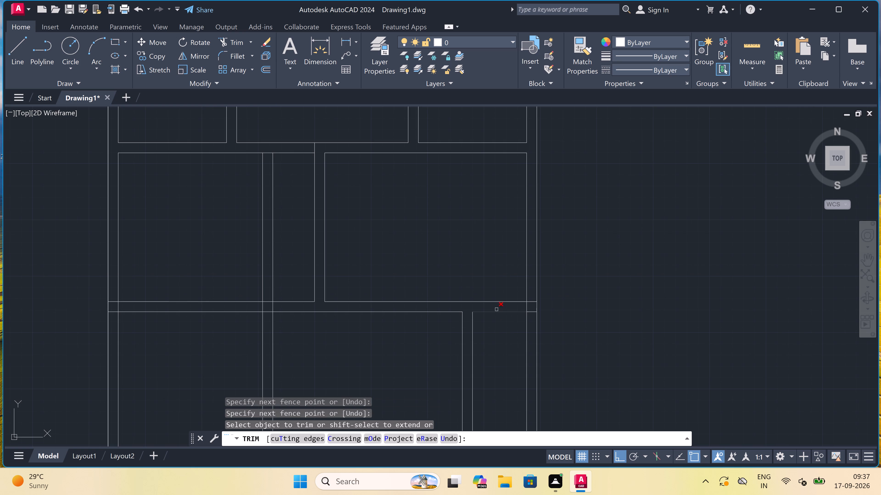
scroll(525, 302, "up", 4)
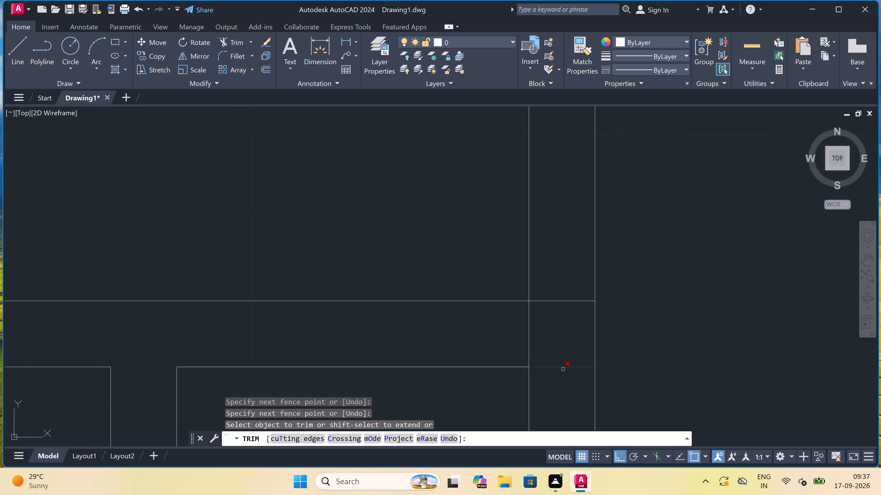
left_click(564, 373)
left_click(558, 277)
left_click_drag(553, 318, 551, 319)
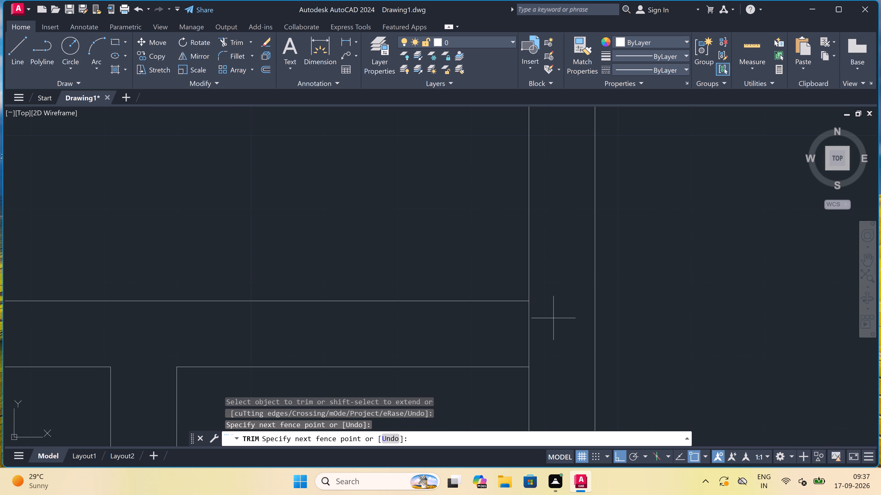
left_click(503, 330)
Trim away both lines of the left partition between the second and third horizontal walls.
scroll(504, 329, "down", 8)
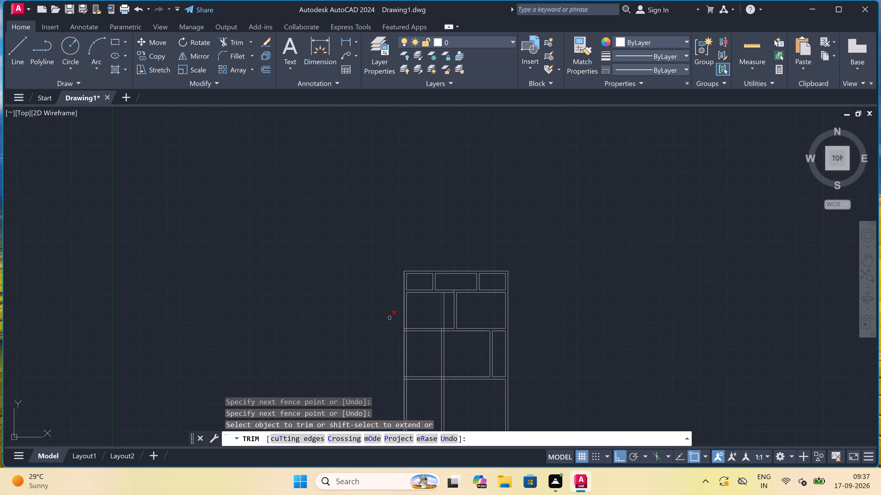
scroll(389, 318, "up", 1)
scroll(479, 312, "up", 2)
left_click(480, 312)
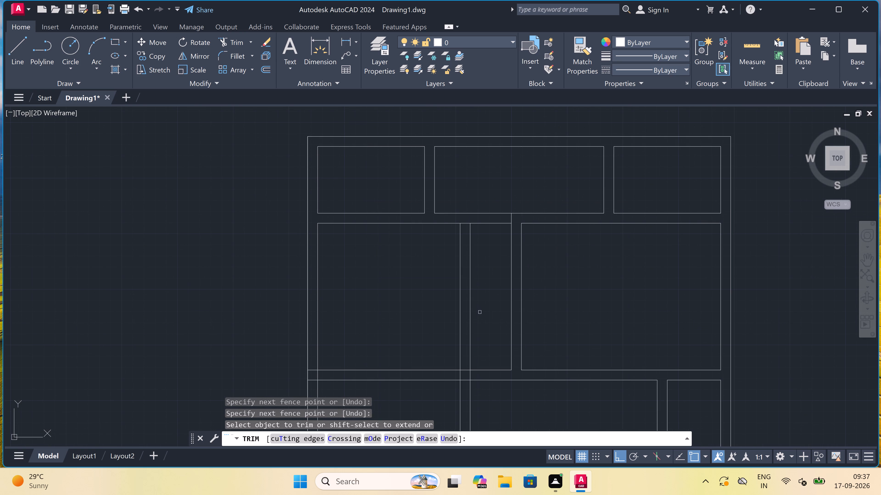
left_click(453, 324)
scroll(454, 324, "down", 2)
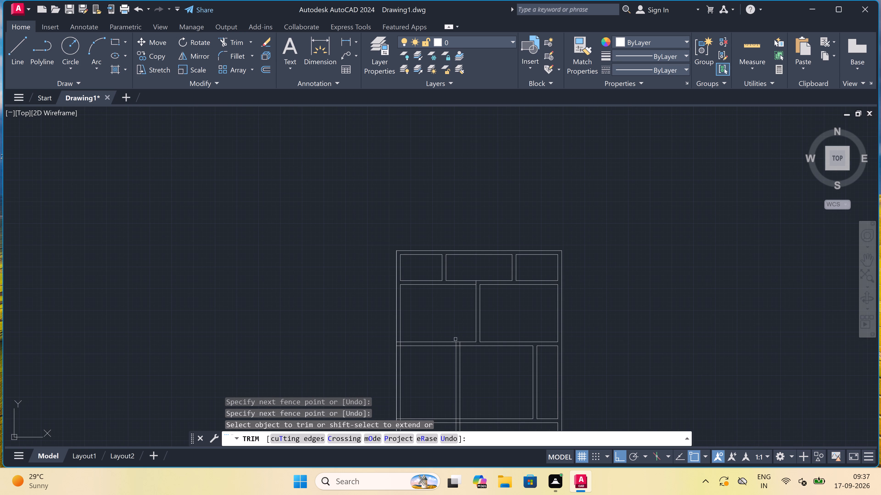
Trim the left partition's lines inside the third horizontal wall, plus that wall's lower line between the partition's two lines.
scroll(456, 346, "up", 4)
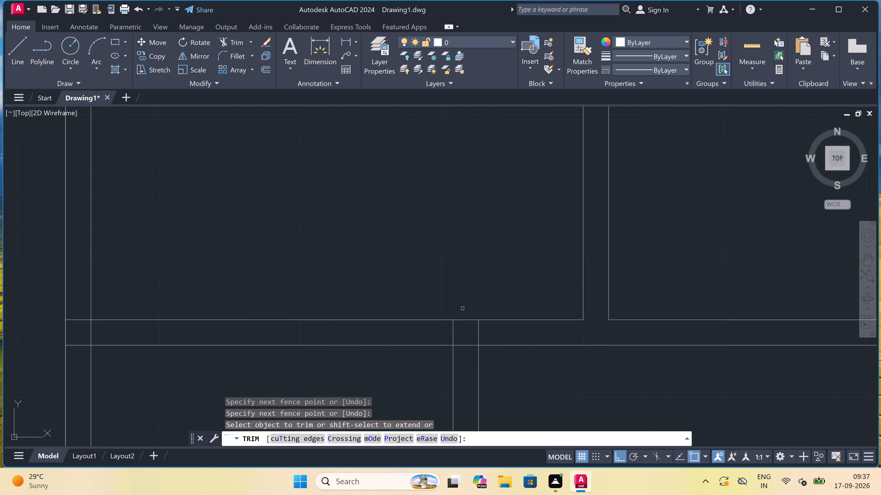
scroll(477, 333, "up", 1)
left_click_drag(493, 330, 490, 330)
left_click(416, 330)
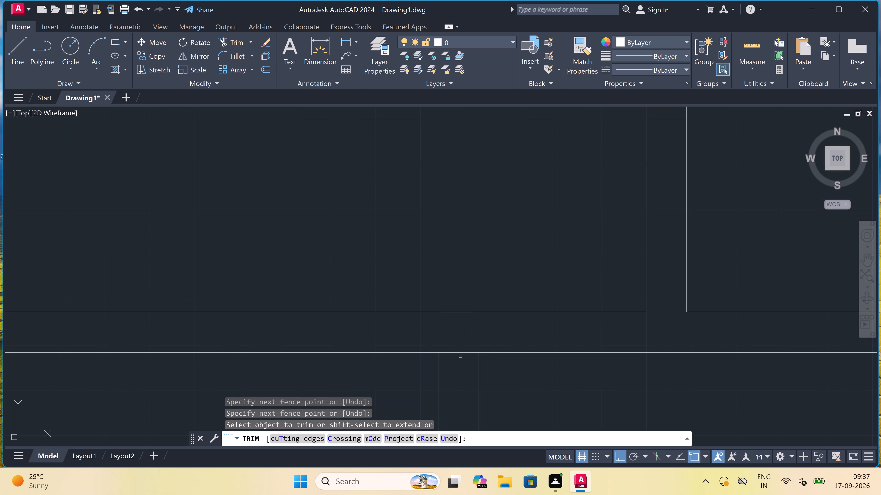
left_click_drag(459, 364, 459, 360)
double_click(456, 346)
Trim the left partition's lines inside the fourth horizontal wall, plus that wall's upper line between the partition's two lines.
scroll(456, 346, "down", 4)
scroll(449, 315, "down", 2)
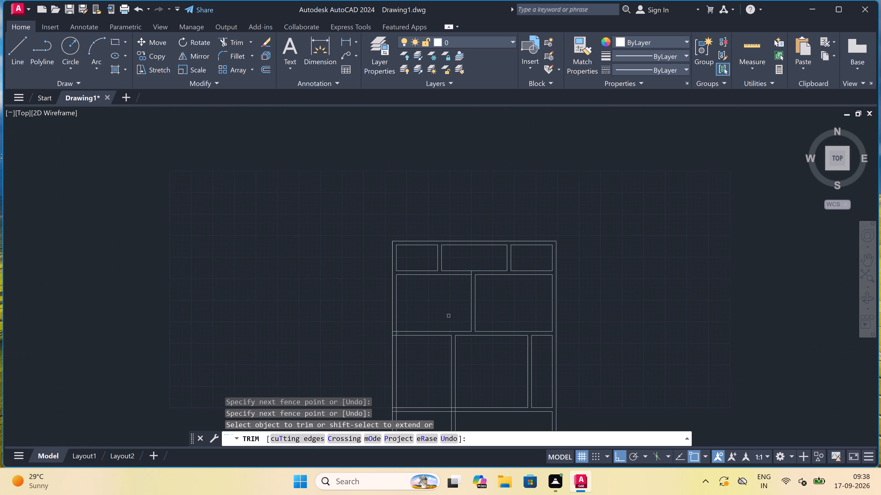
scroll(450, 317, "down", 1)
scroll(448, 357, "up", 4)
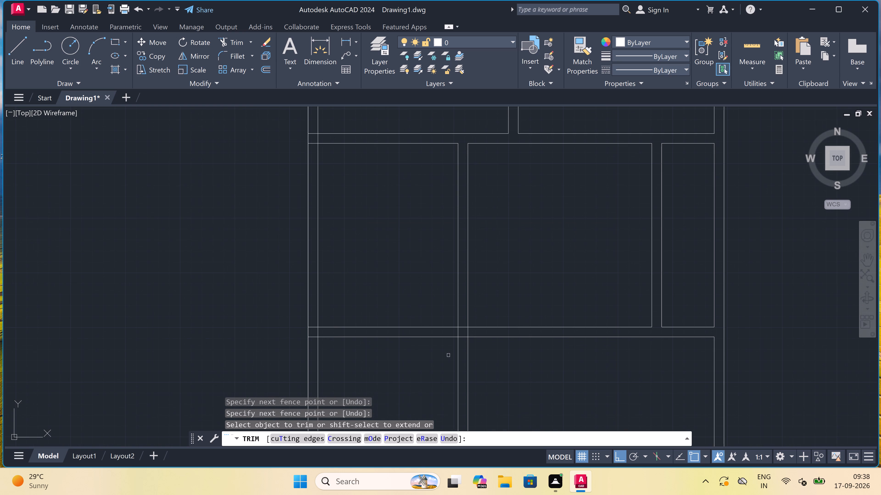
scroll(455, 342, "up", 3)
scroll(454, 328, "down", 2)
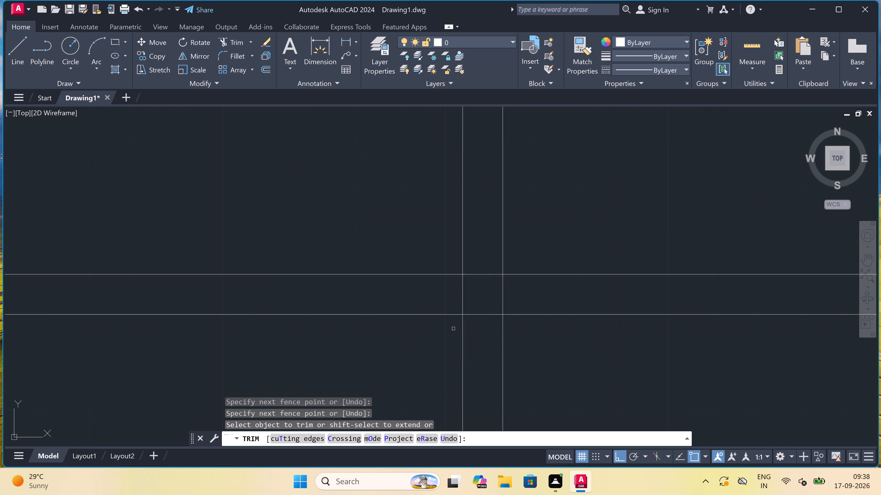
scroll(458, 305, "up", 1)
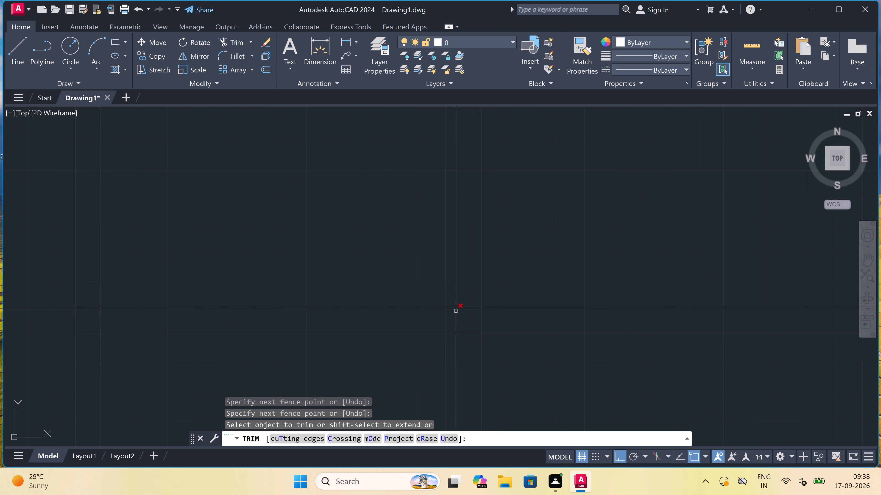
left_click_drag(455, 322, 449, 322)
double_click(484, 317)
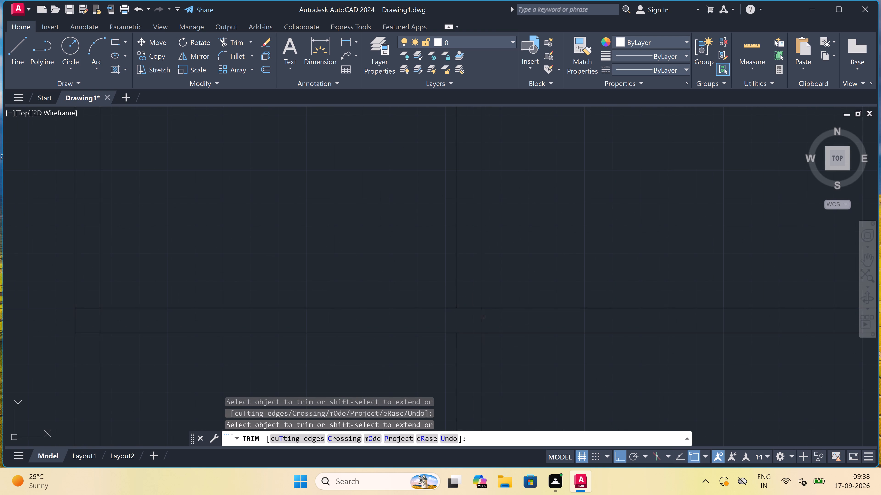
left_click(878, 491)
left_click_drag(878, 488, 878, 485)
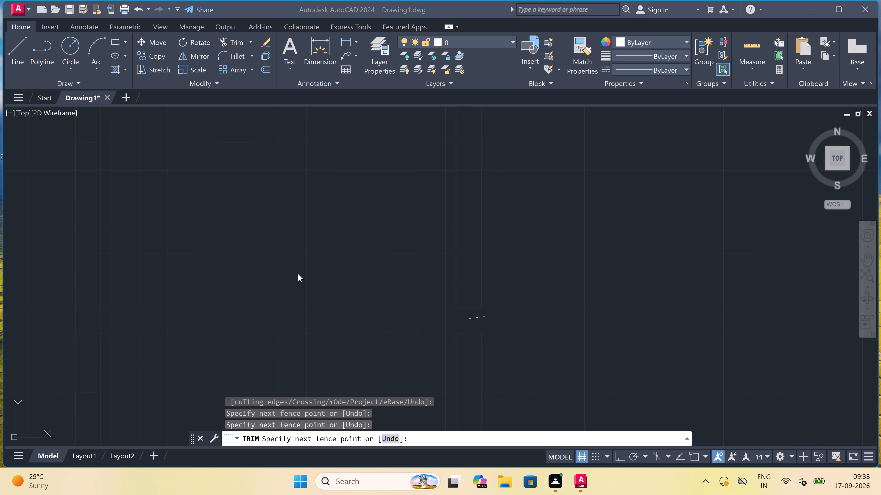
left_click(467, 302)
left_click_drag(467, 302, 467, 307)
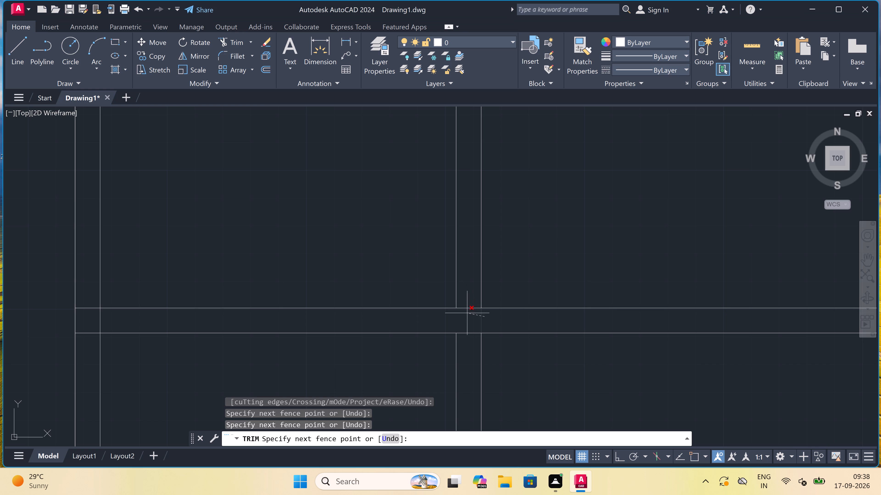
left_click(466, 305)
Trim away both lines of the left partition below the fourth horizontal wall and end the Trim command.
scroll(471, 297, "down", 3)
left_click(490, 331)
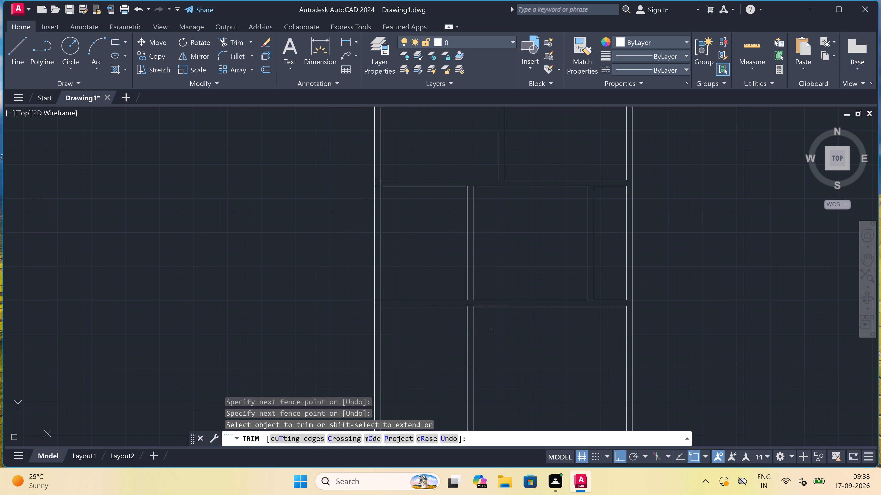
left_click(457, 348)
key("Escape")
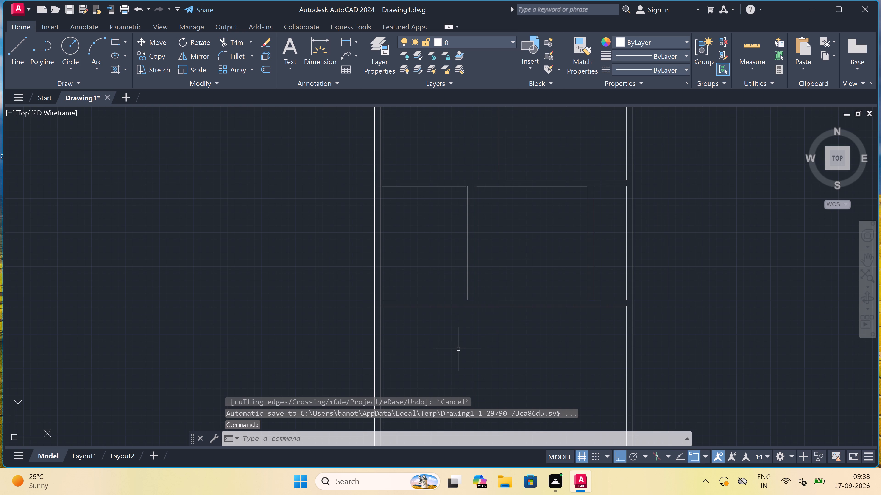
Offset the inner line of the left outer wall 8' into the plan.
scroll(468, 338, "down", 1)
scroll(448, 368, "up", 2)
type("o")
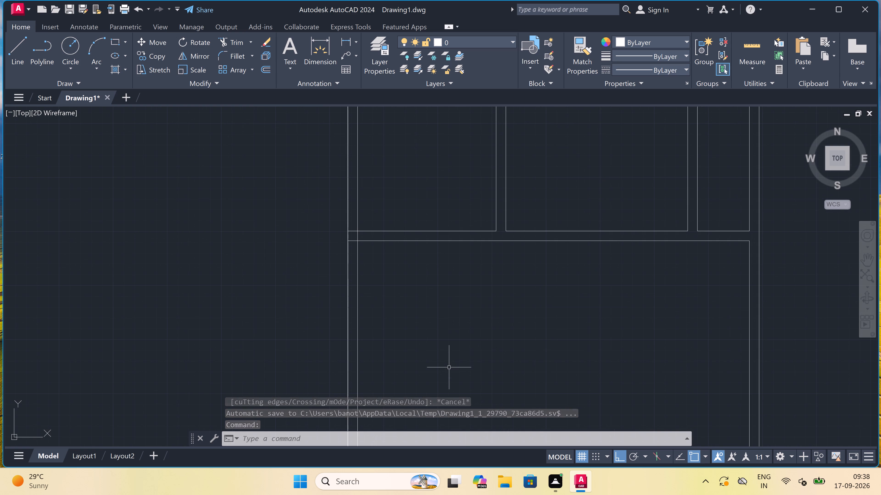
key("space")
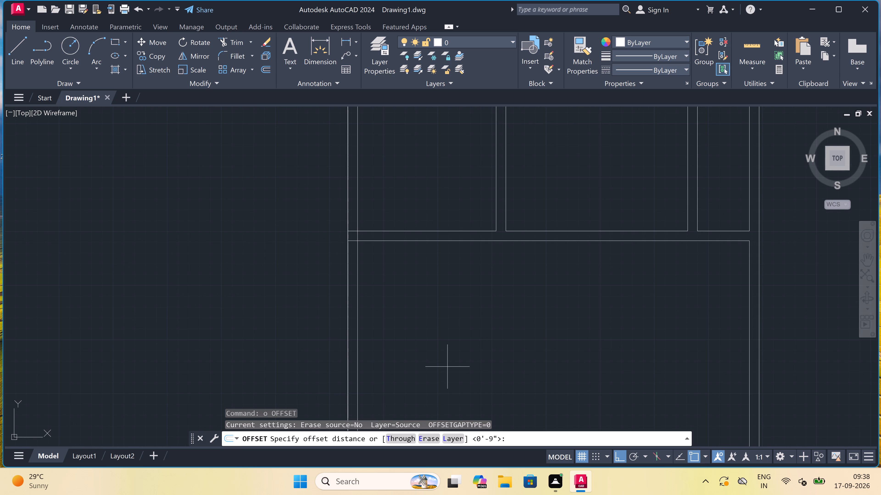
left_click(358, 323)
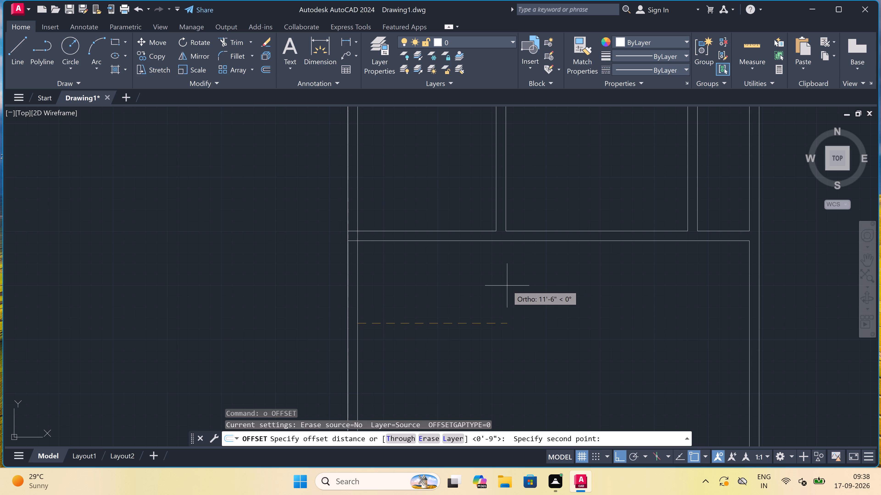
type("8'")
key("space")
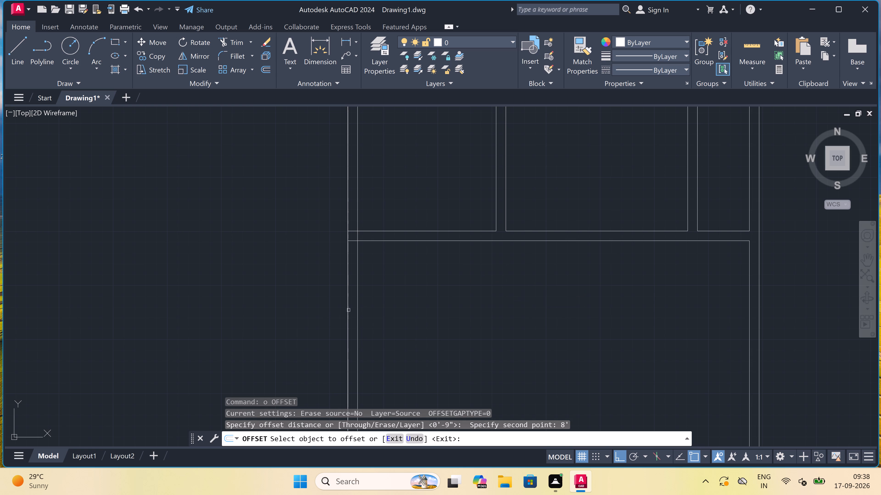
left_click(357, 309)
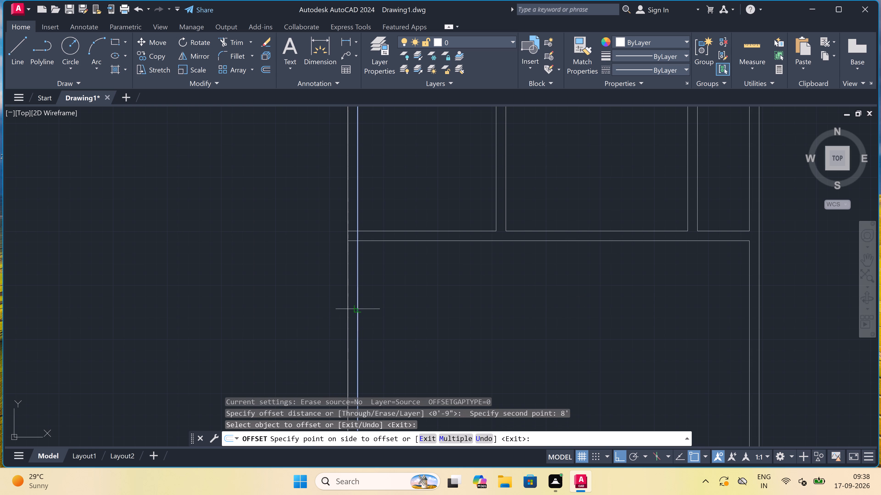
left_click_drag(413, 308, 413, 306)
key("Escape")
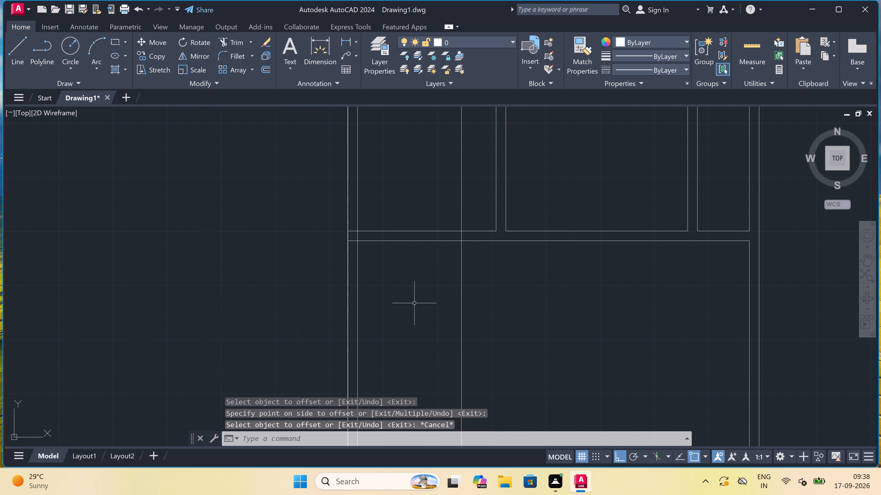
Offset the new vertical partition line 9" to the right to give the wall its thickness.
type("o")
key("space")
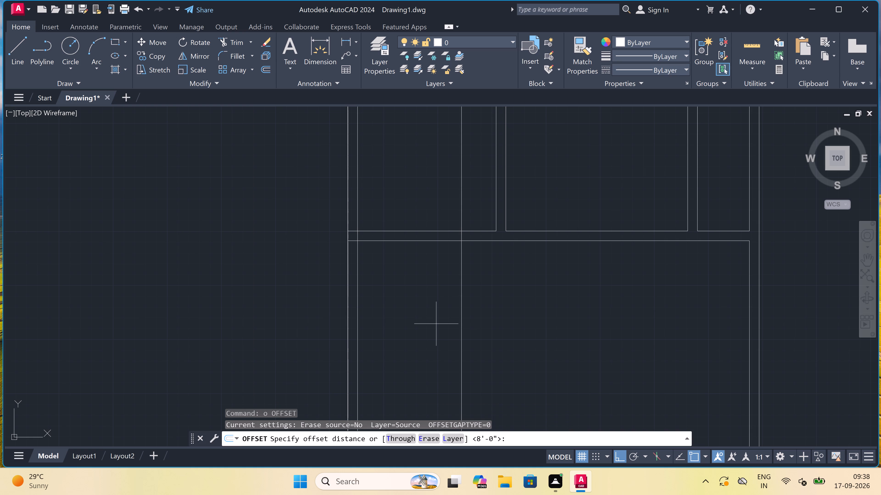
left_click_drag(461, 318, 469, 317)
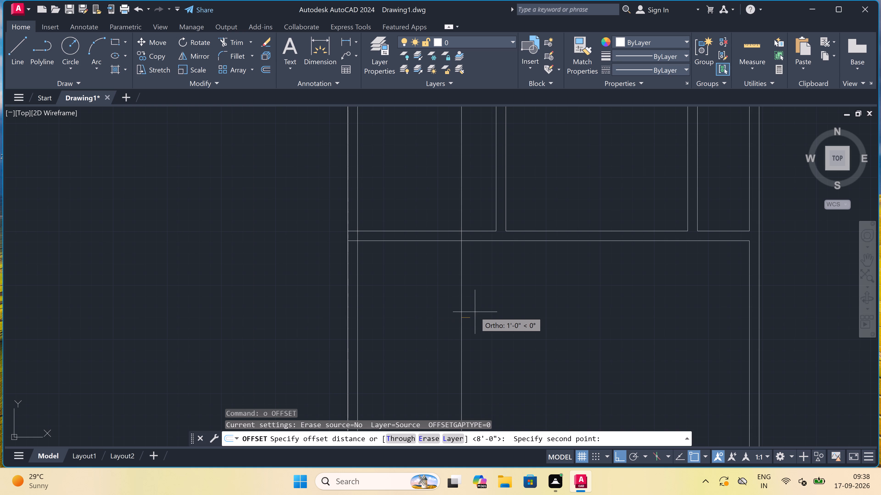
type("9\"")
key("space")
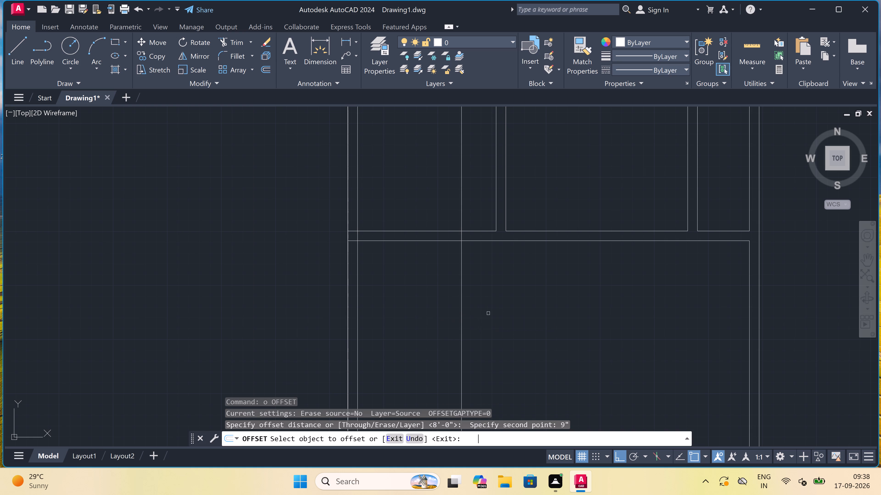
left_click(462, 305)
left_click(463, 302)
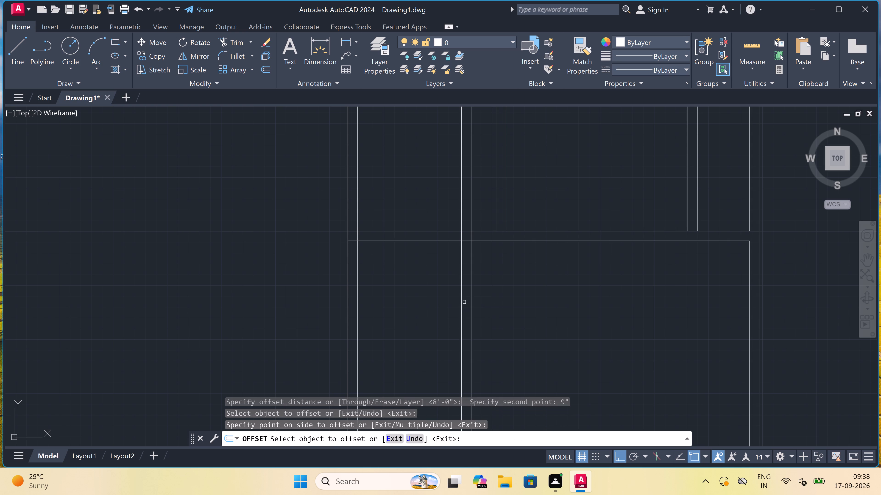
key("Escape")
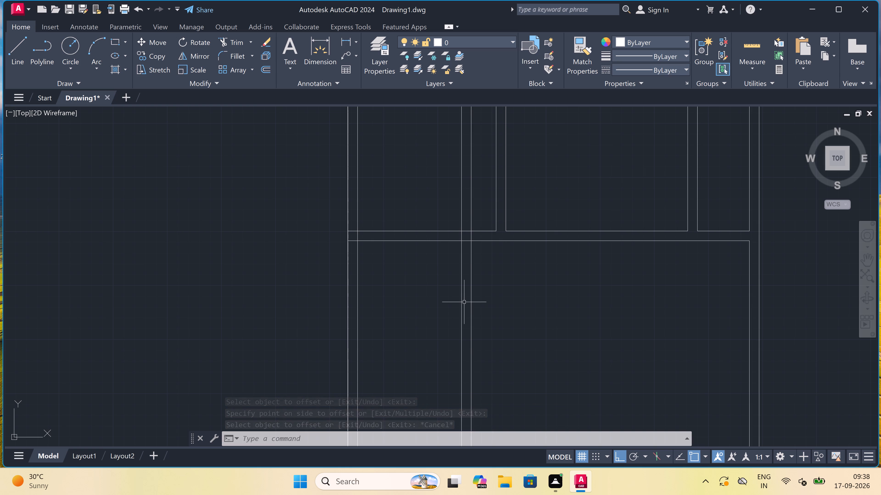
Offset the right line of the new 9" partition 11' to the right for the next room.
type("o")
key("space")
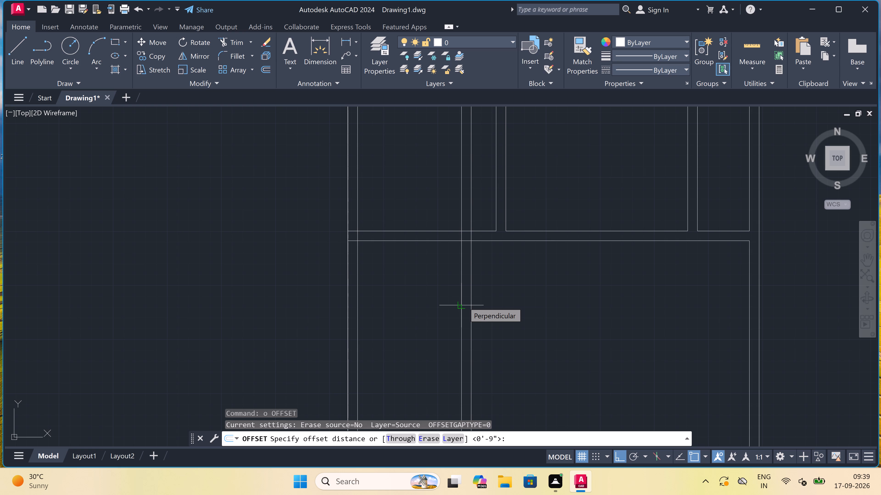
left_click(474, 293)
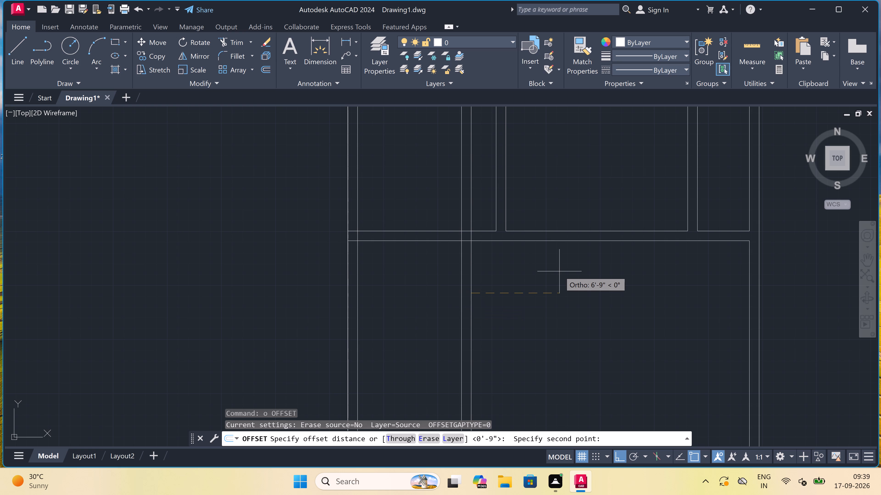
type("11")
type("'")
key("space")
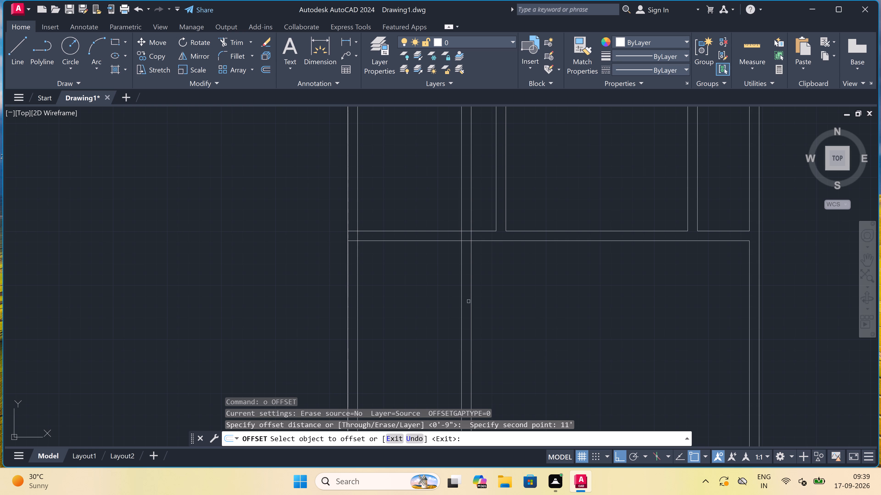
left_click_drag(470, 301, 474, 301)
left_click(526, 298)
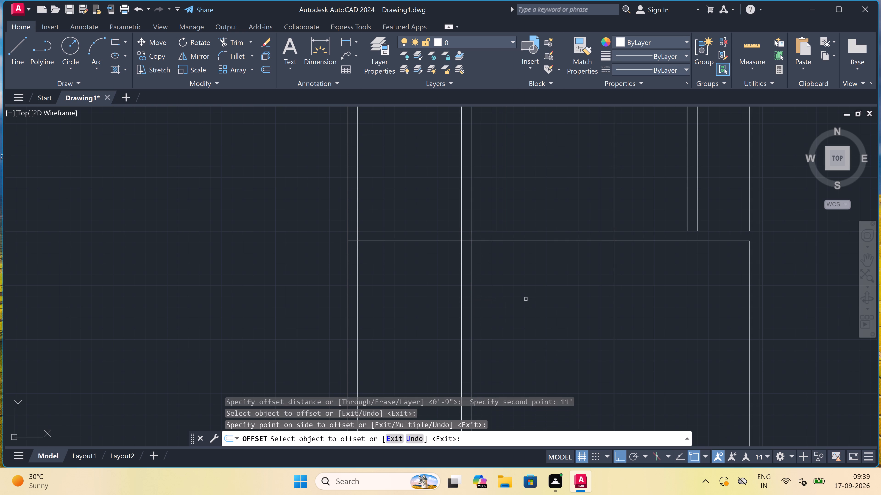
key("Escape")
Offset the newest vertical line 9" to the right to form the second lower partition wall.
key("space")
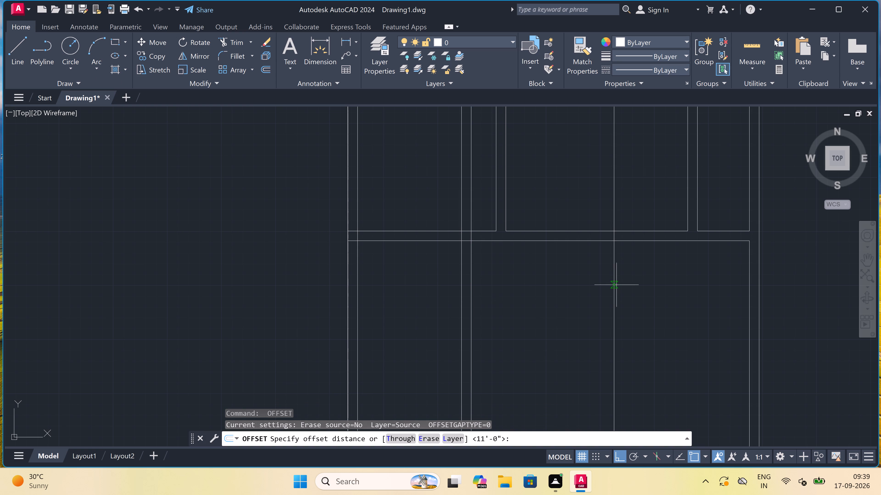
left_click_drag(616, 285, 623, 280)
type("9\"")
key("space")
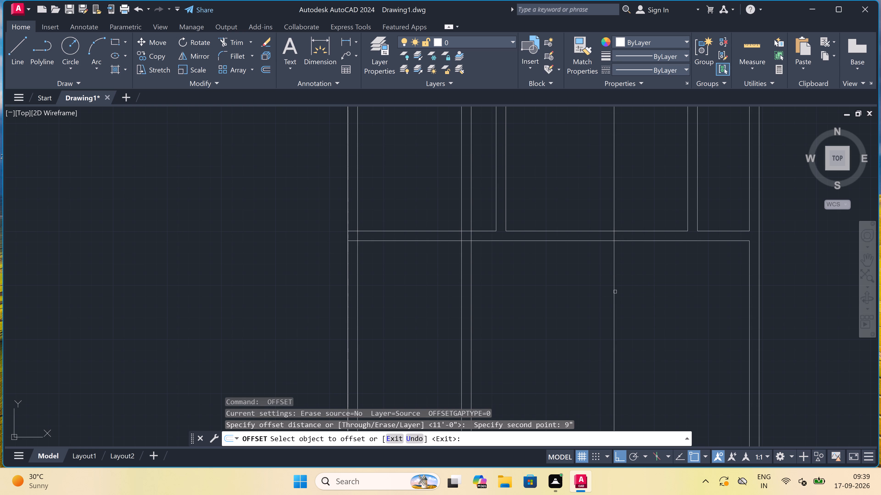
left_click(615, 291)
left_click(632, 291)
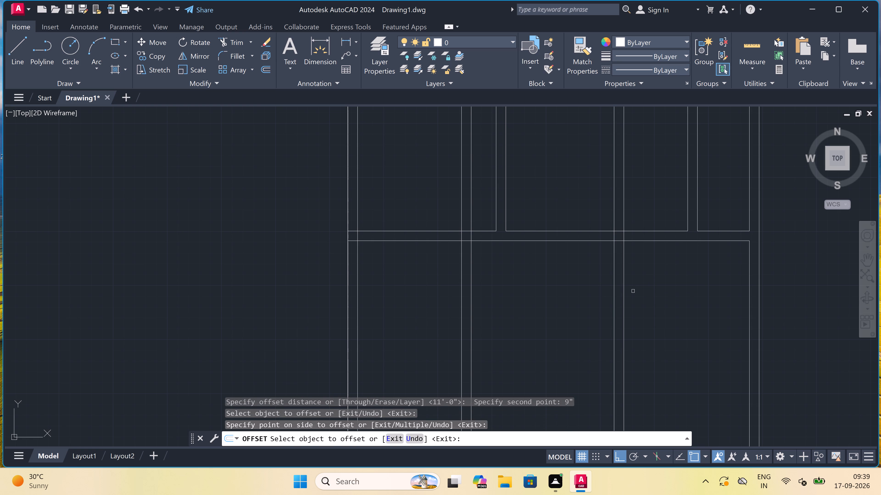
key("Escape")
Trim the two new lower partition walls at the horizontal wall below the middle rooms, removing them from that wall and the rooms above.
type("tr")
key("space")
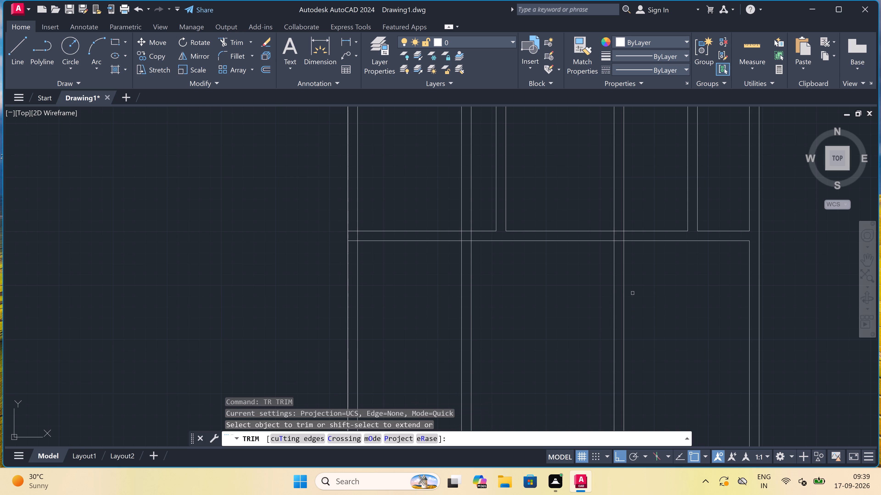
scroll(633, 293, "down", 1)
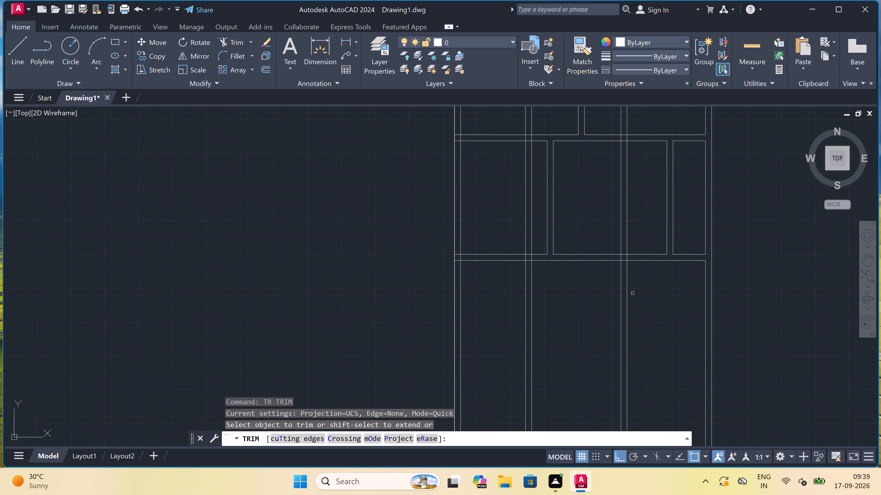
scroll(633, 263, "up", 1)
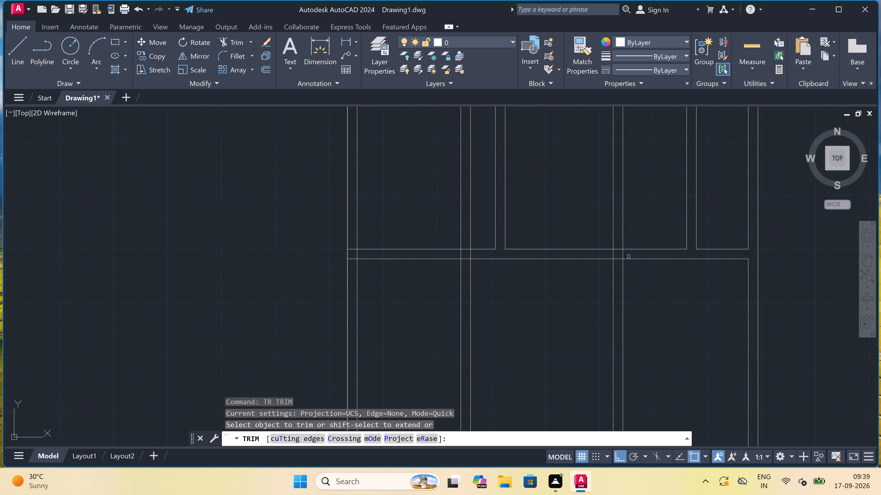
left_click(629, 255)
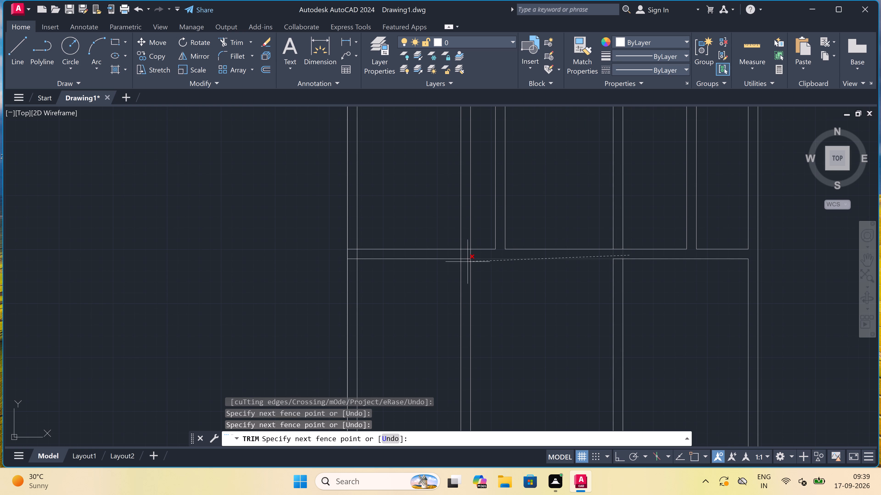
left_click(458, 252)
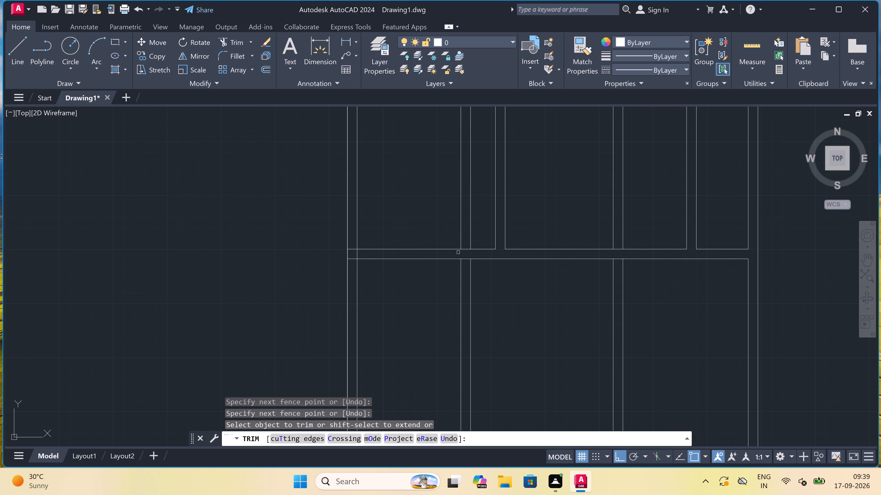
left_click_drag(478, 212, 474, 215)
left_click(450, 220)
left_click_drag(627, 187, 625, 190)
left_click(596, 208)
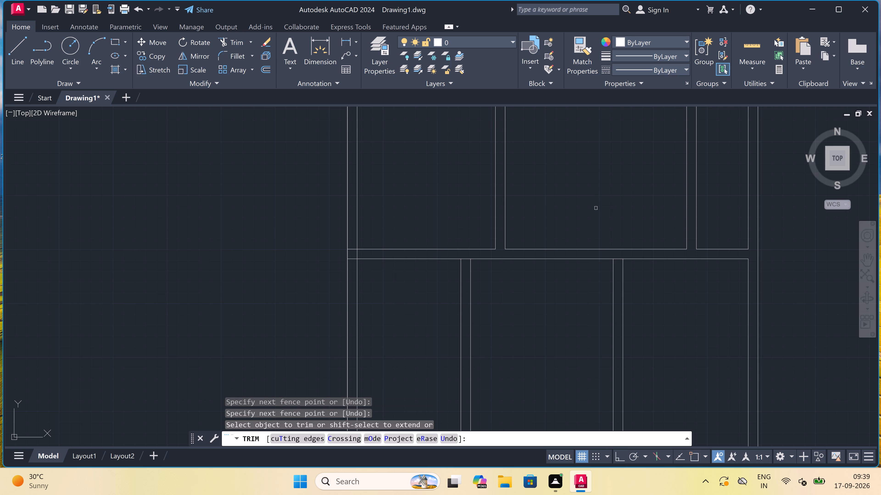
Draw a 9" thick horizontal wall across the lower part of the left middle room, from its right partition to the left outer wall.
scroll(596, 207, "down", 3)
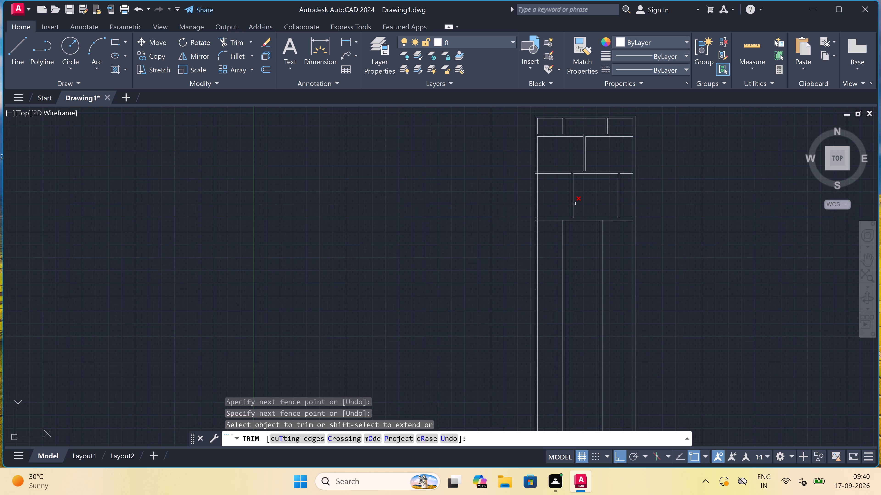
scroll(574, 204, "down", 1)
scroll(592, 198, "up", 2)
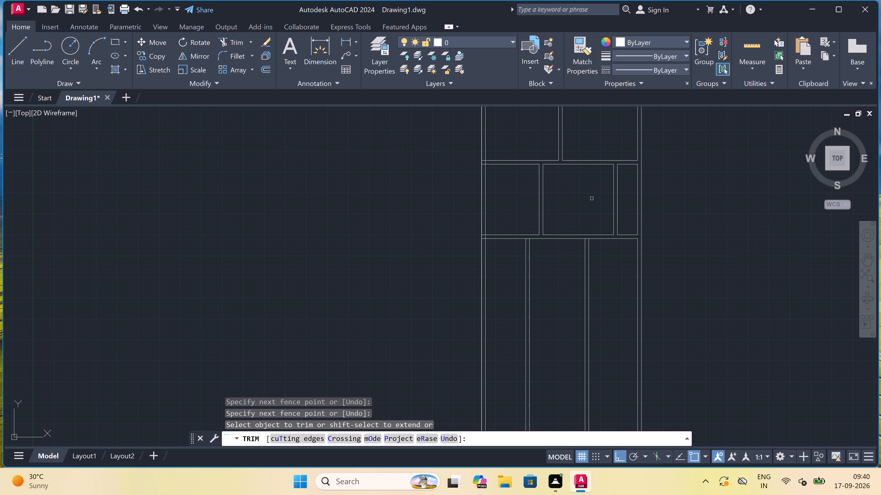
scroll(541, 213, "up", 2)
scroll(542, 213, "down", 2)
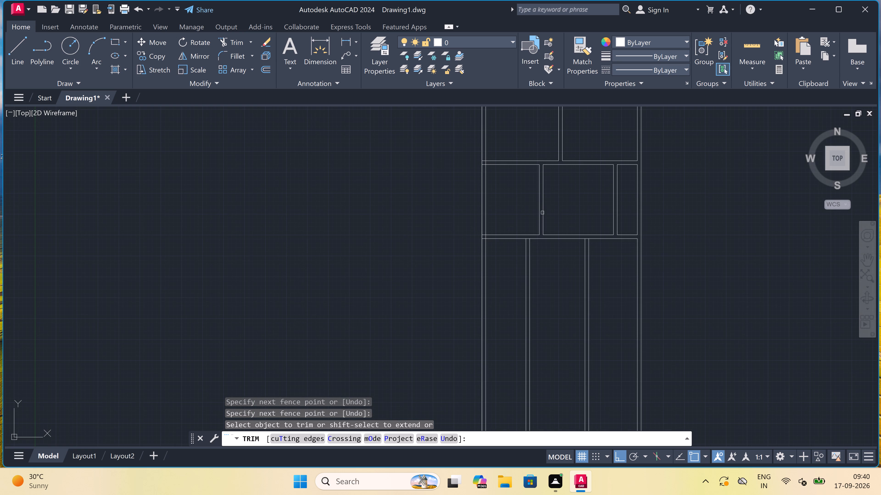
scroll(544, 184, "up", 2)
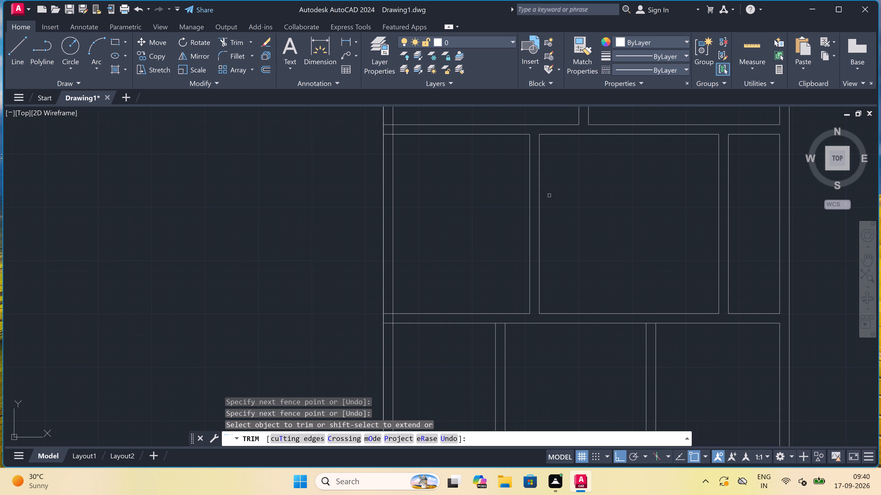
key("Escape")
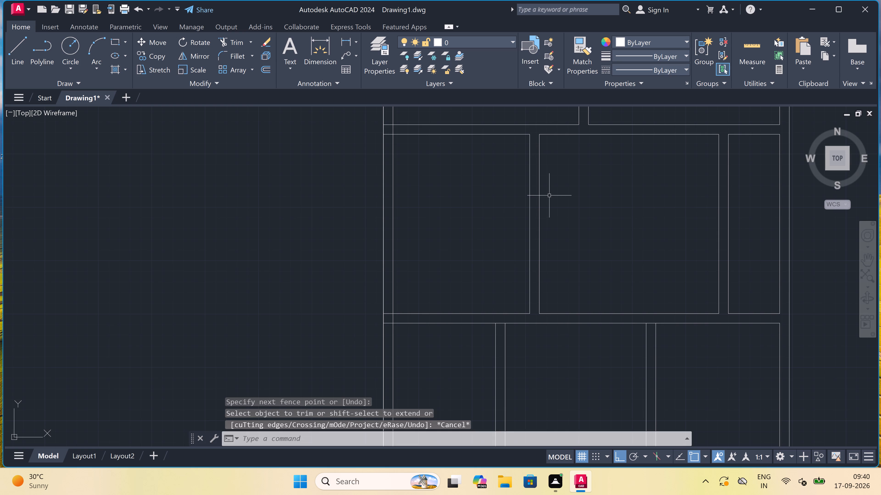
type("l")
key("space")
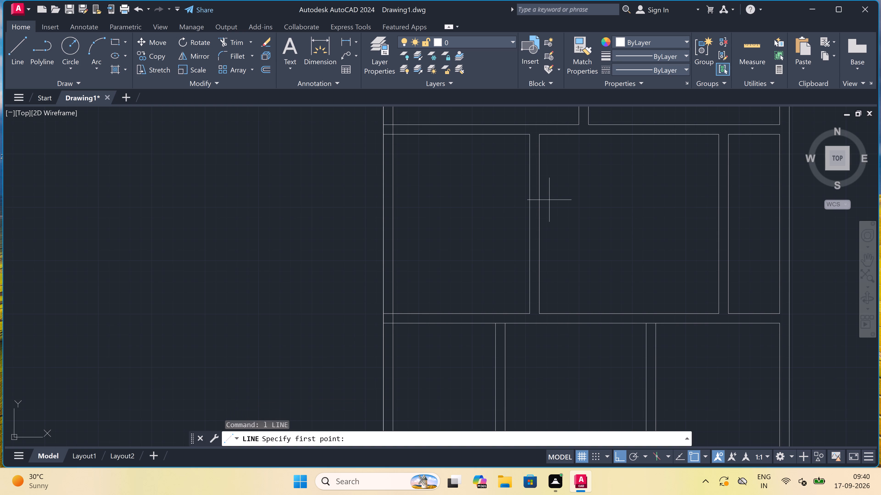
left_click(541, 260)
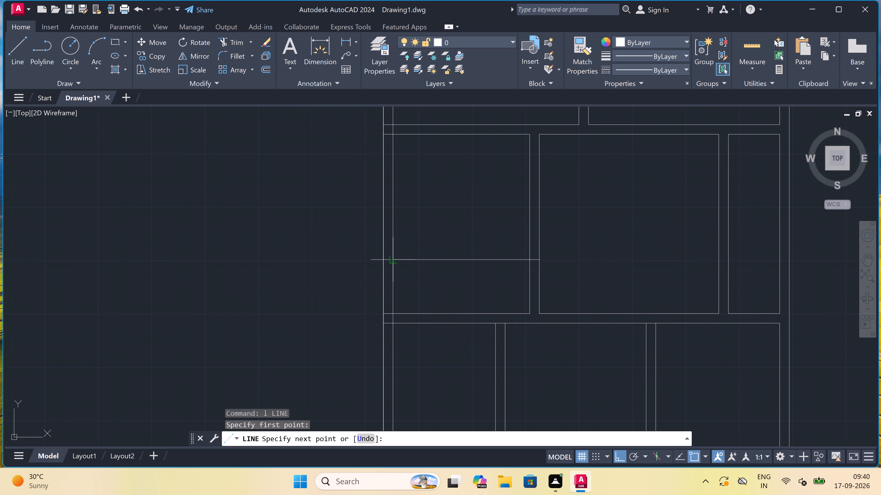
left_click(381, 258)
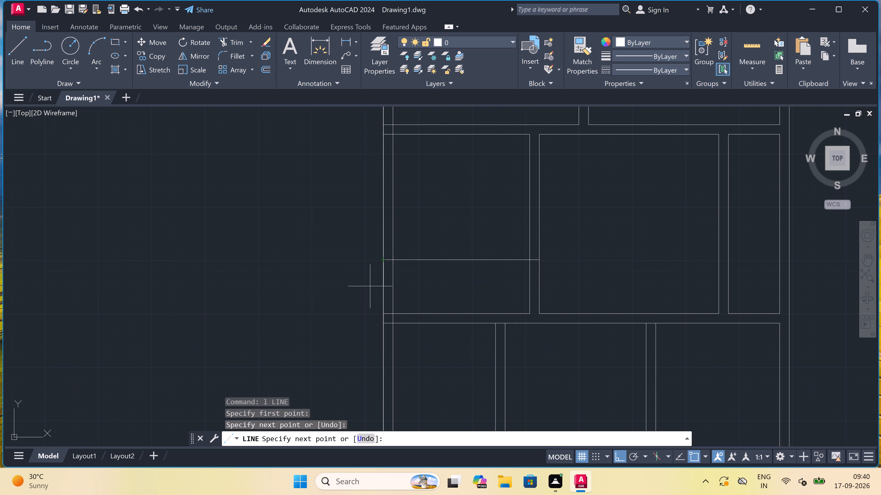
type("9\"")
key("space")
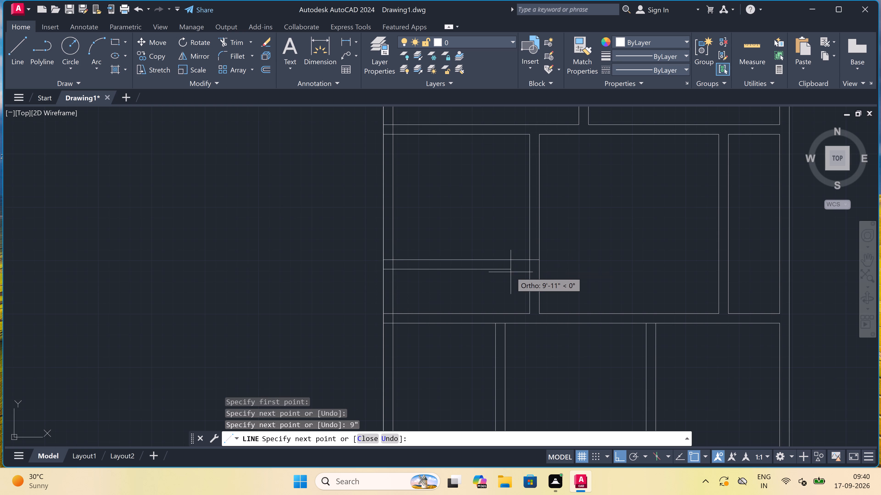
left_click(542, 272)
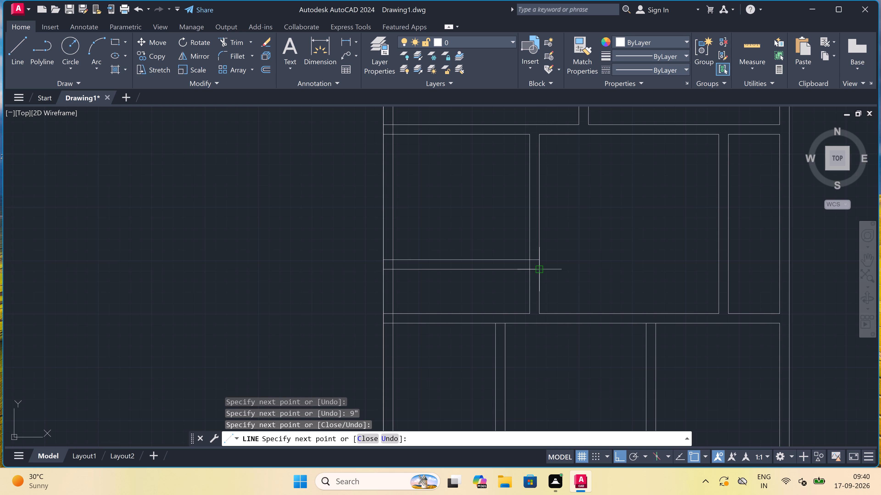
key("Escape")
Trim away the partition below the new wall and the old horizontal wall left of the first lower partition, including its outer-wall stubs.
type("tr")
key("space")
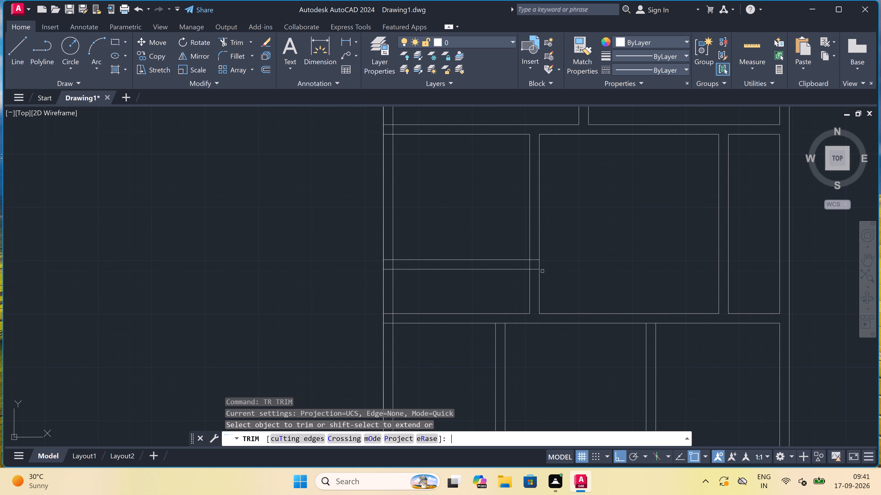
left_click_drag(517, 295, 520, 295)
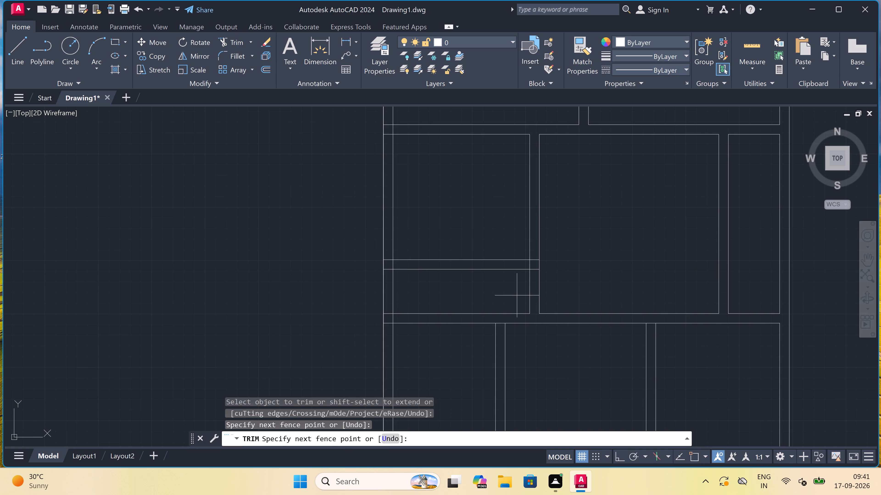
left_click(549, 285)
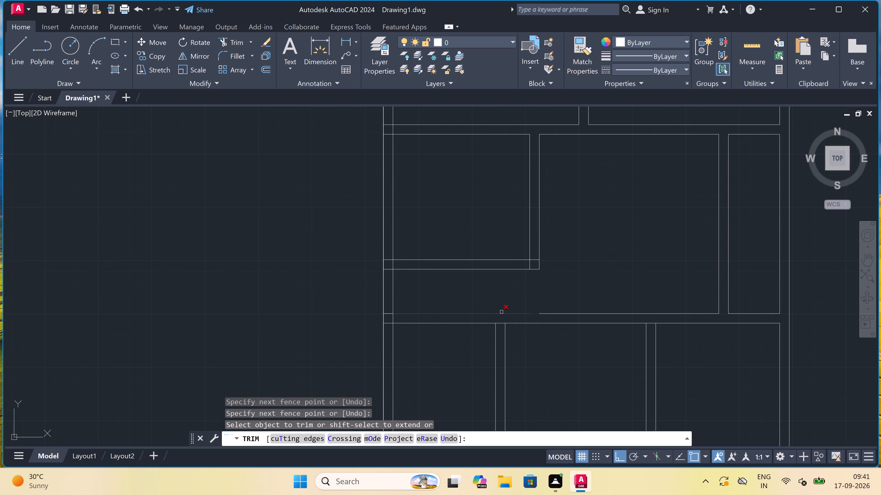
left_click(463, 294)
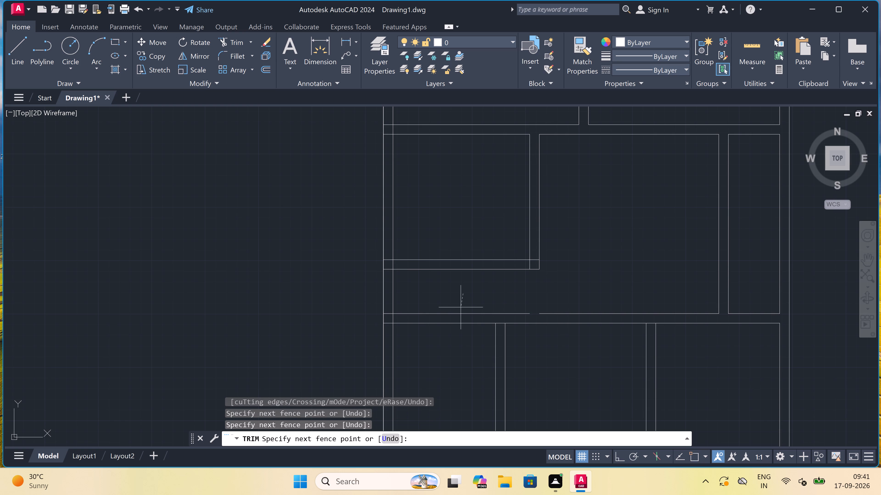
left_click_drag(456, 327, 455, 321)
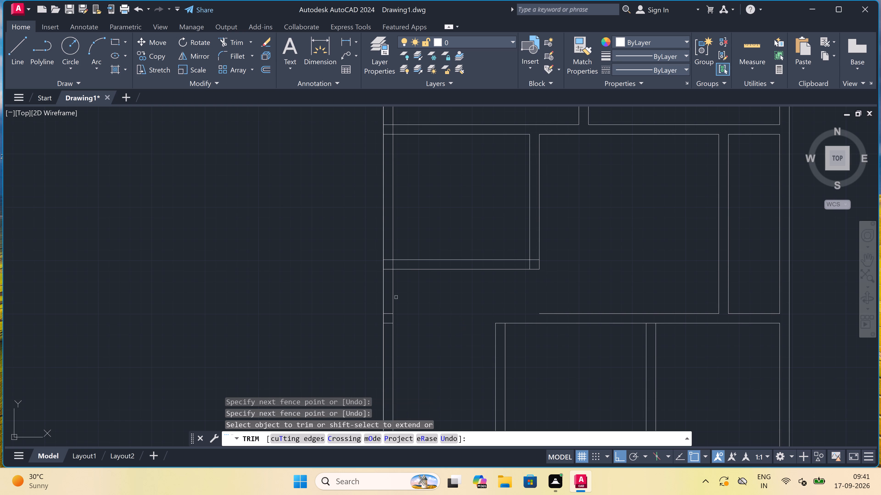
scroll(387, 303, "up", 1)
left_click_drag(387, 303, 388, 307)
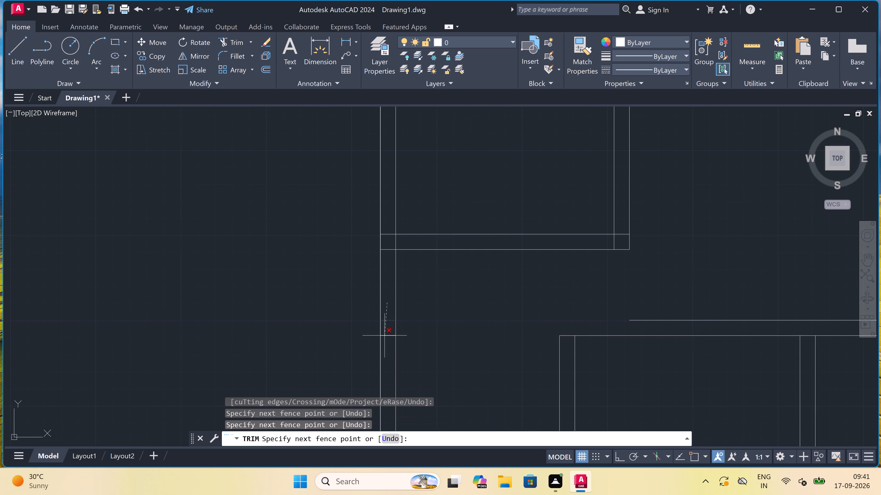
left_click(383, 342)
Draw lines continuing the first lower partition up to the new horizontal wall's underside, keeping its 9" thickness.
scroll(404, 312, "down", 3)
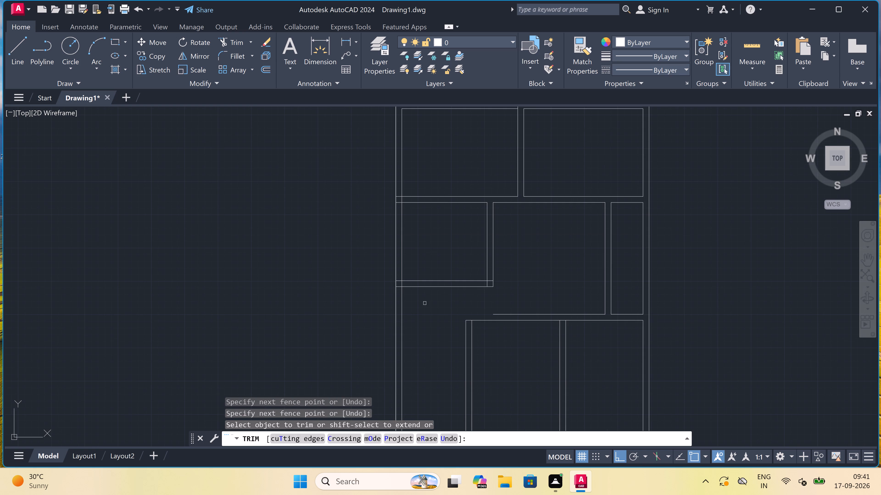
scroll(432, 302, "down", 2)
scroll(449, 300, "up", 4)
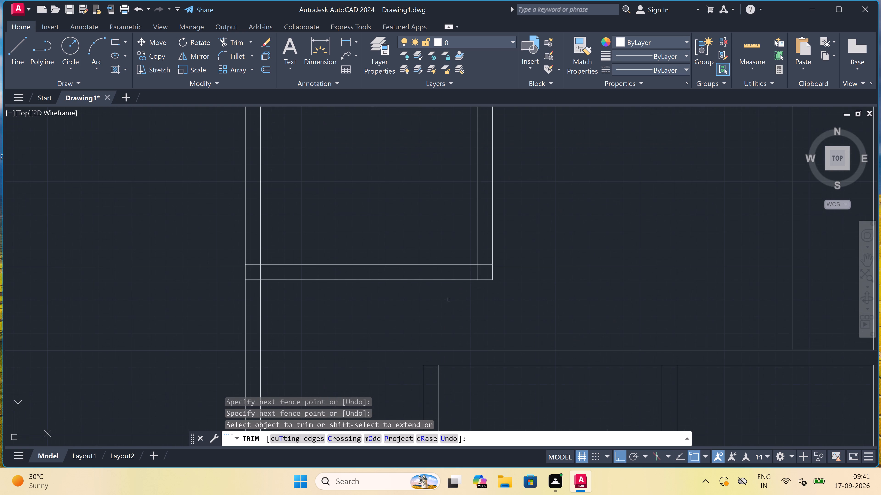
key("Escape")
type("l")
key("space")
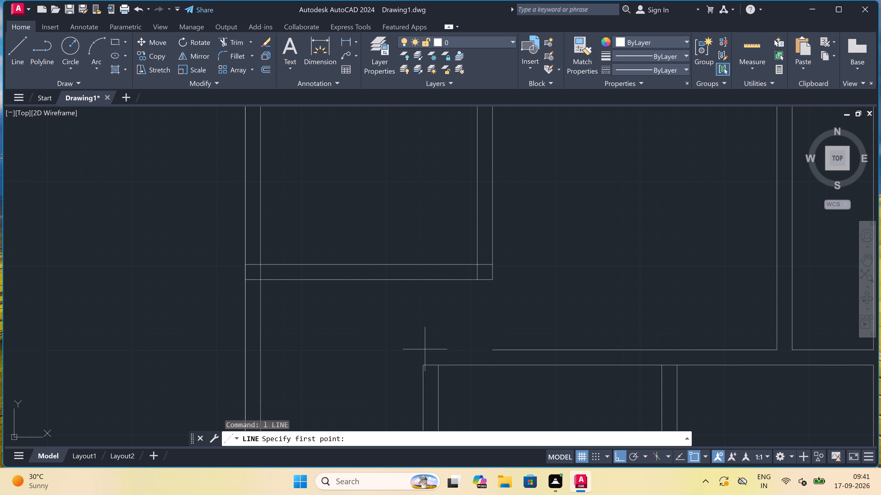
left_click(425, 364)
left_click(420, 278)
type("9\"")
key("space")
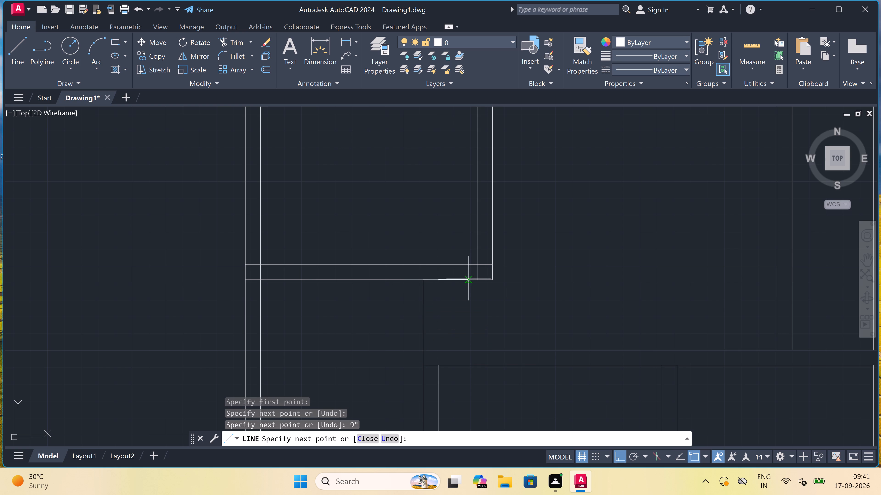
left_click(436, 365)
key("Escape")
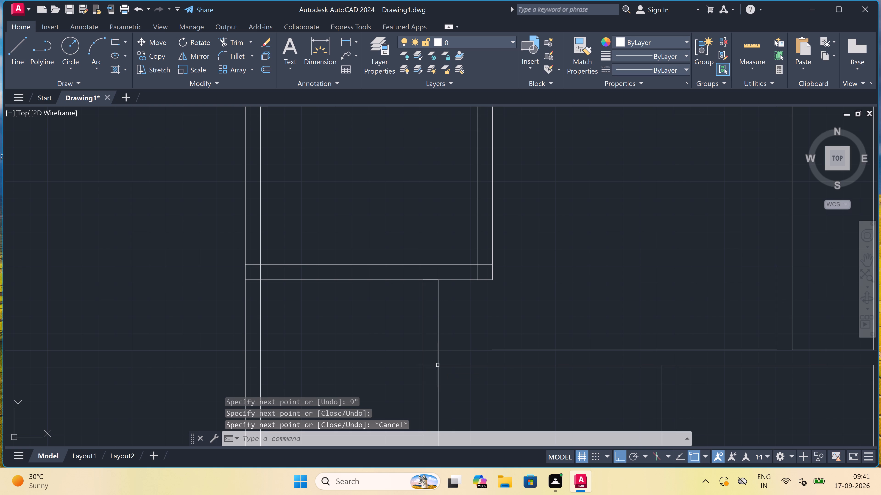
Extend the upper line of the horizontal wall below the middle room leftward to the far line of the first lower partition.
type("ex")
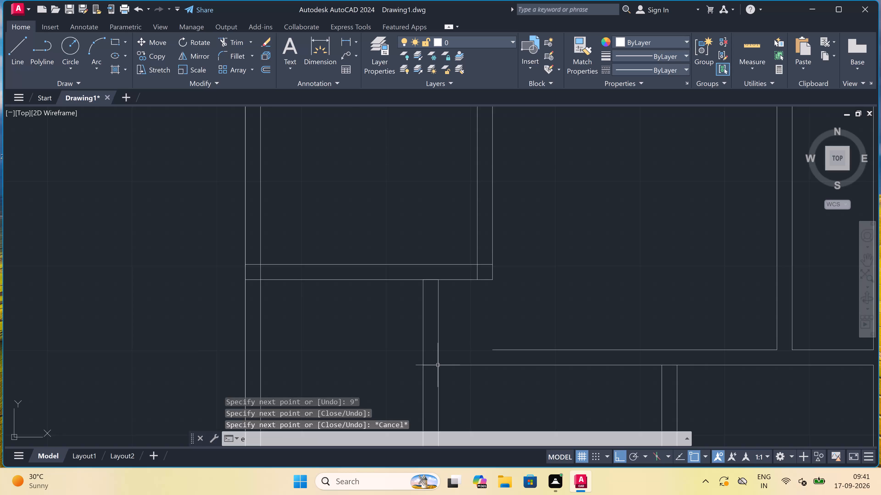
key("space")
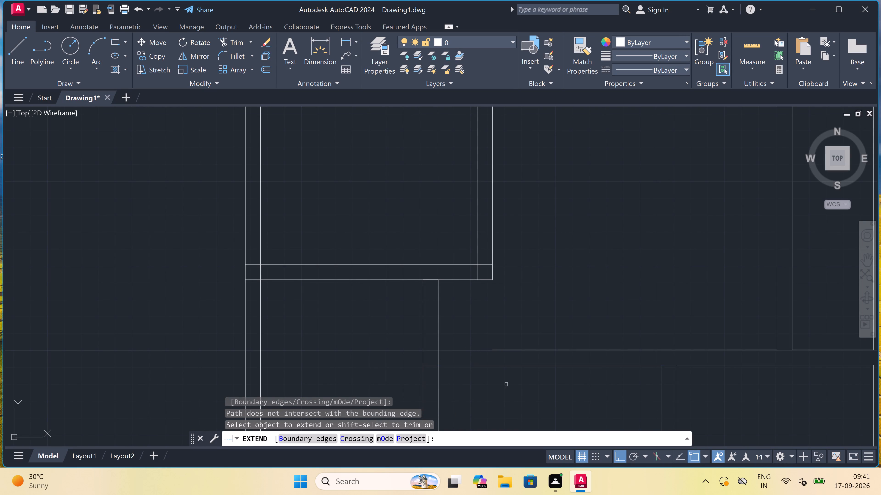
left_click(511, 327)
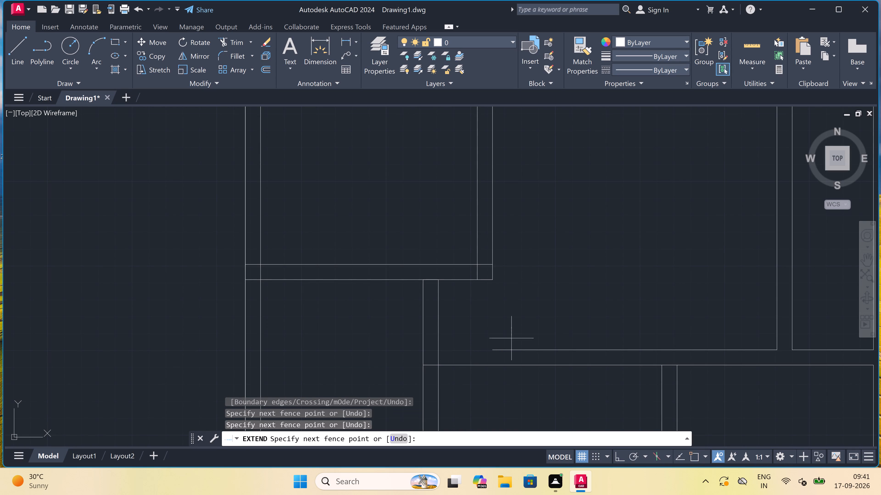
left_click(518, 353)
left_click_drag(518, 353, 520, 355)
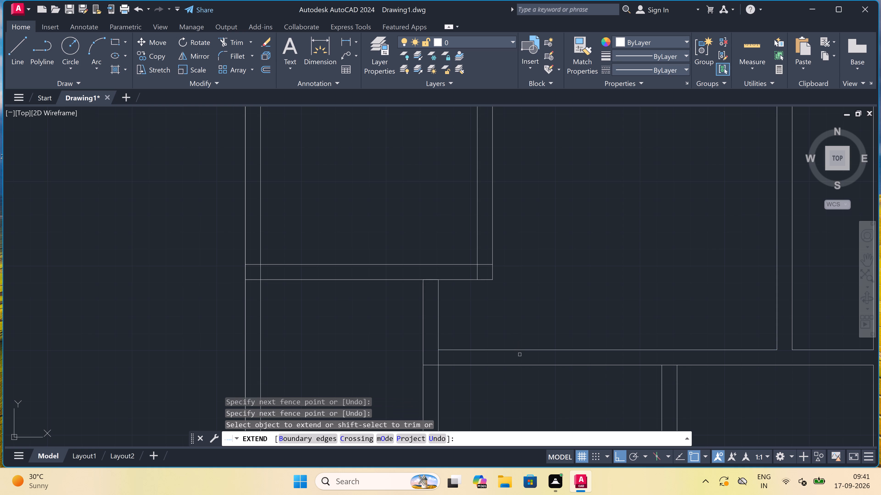
left_click(522, 347)
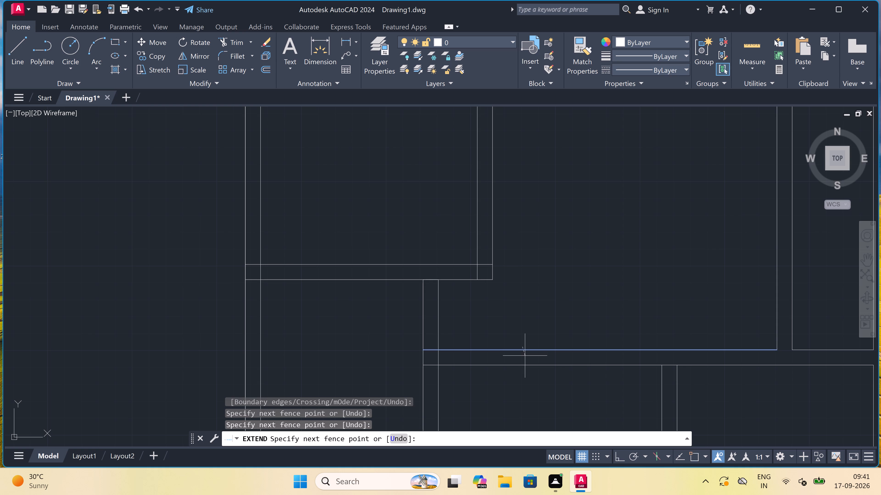
left_click(525, 356)
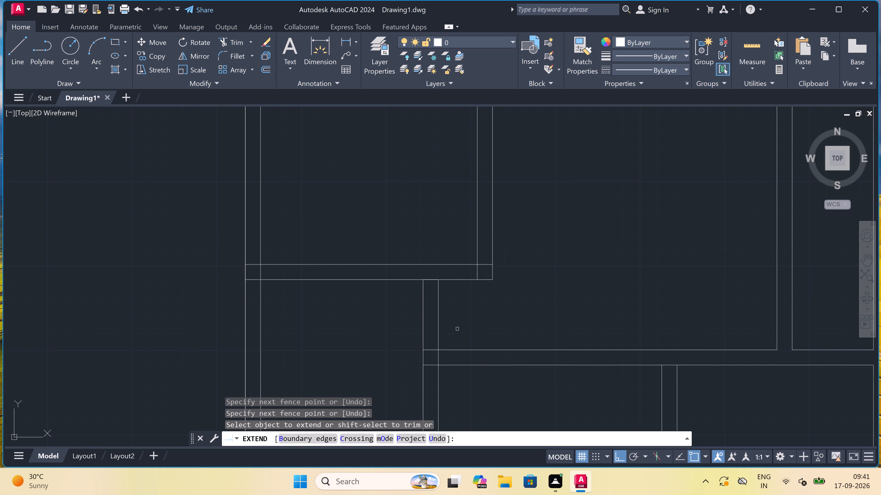
Draw the upper jamb line across the first lower partition just below the horizontal wall, with a 2" line down from its midpoint.
scroll(445, 320, "up", 1)
key("Escape")
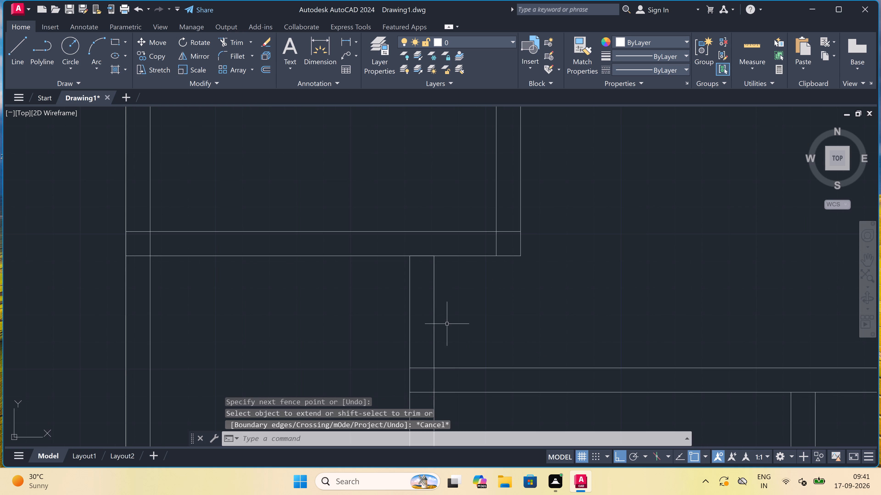
type("l")
key("space")
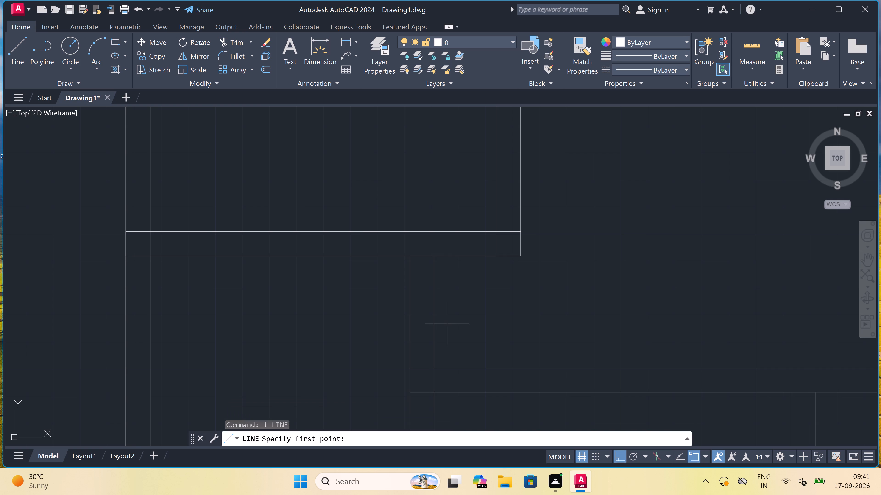
scroll(416, 262, "up", 2)
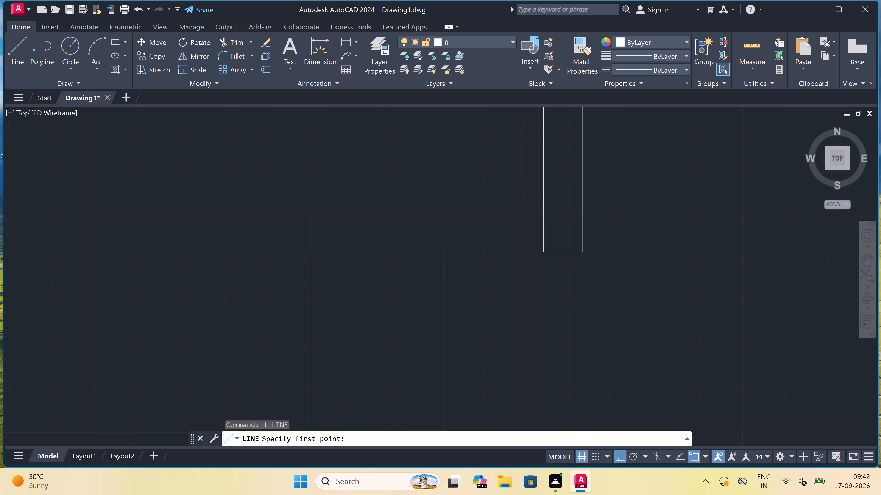
left_click_drag(401, 264, 404, 265)
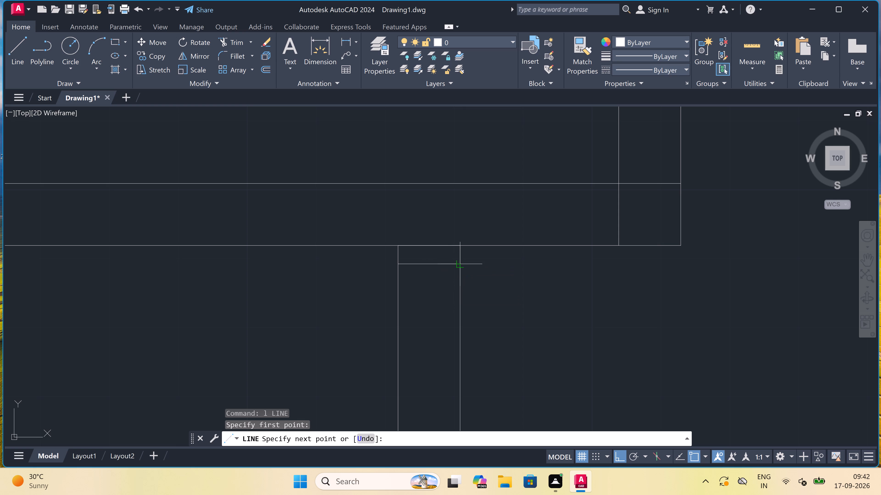
left_click(459, 265)
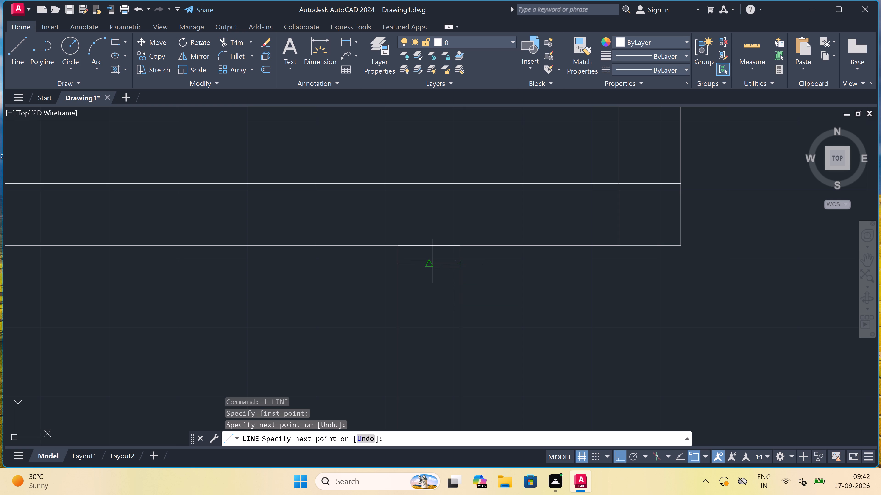
left_click_drag(428, 262, 428, 265)
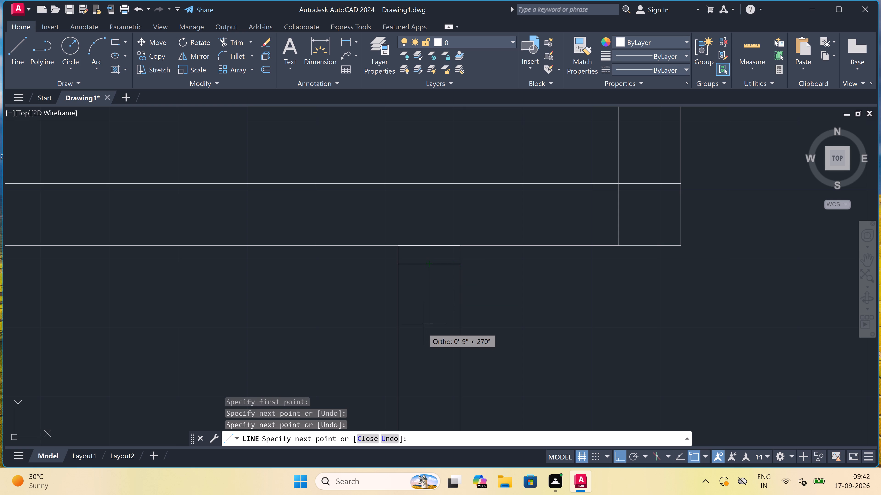
key("2")
type("\"")
key("space")
Draw the 3' door leaf line horizontally to the right from the lower end of the 2" line.
scroll(625, 276, "down", 4)
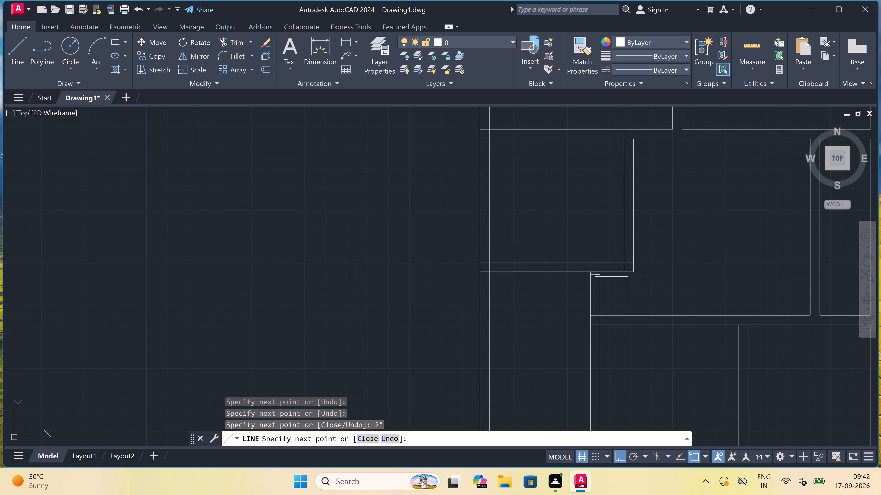
scroll(649, 275, "up", 3)
type("3'")
key("space")
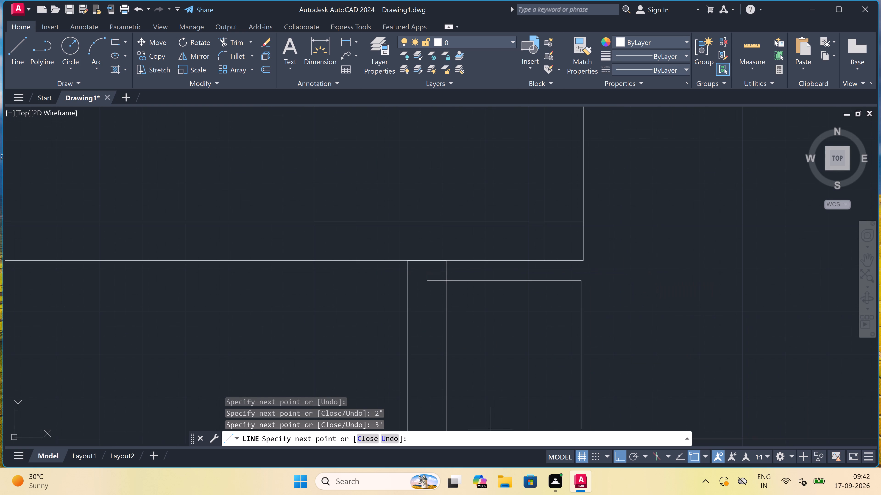
scroll(513, 256, "down", 3)
scroll(509, 281, "up", 3)
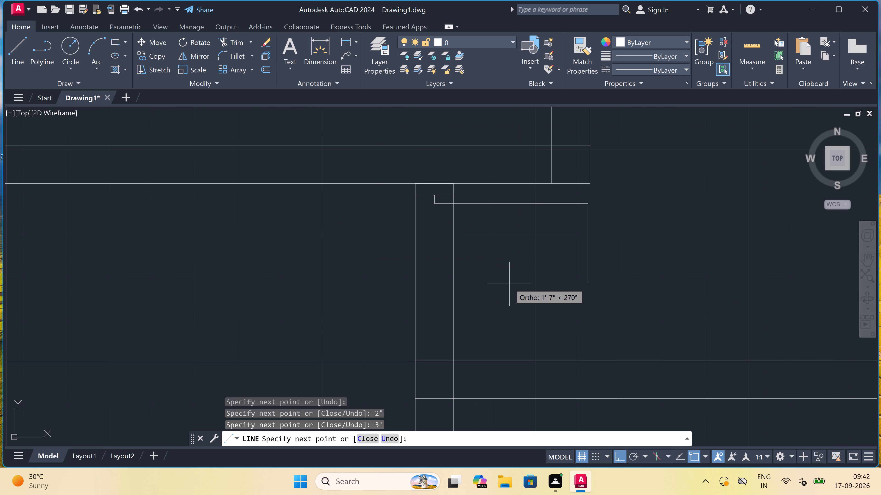
key("Escape")
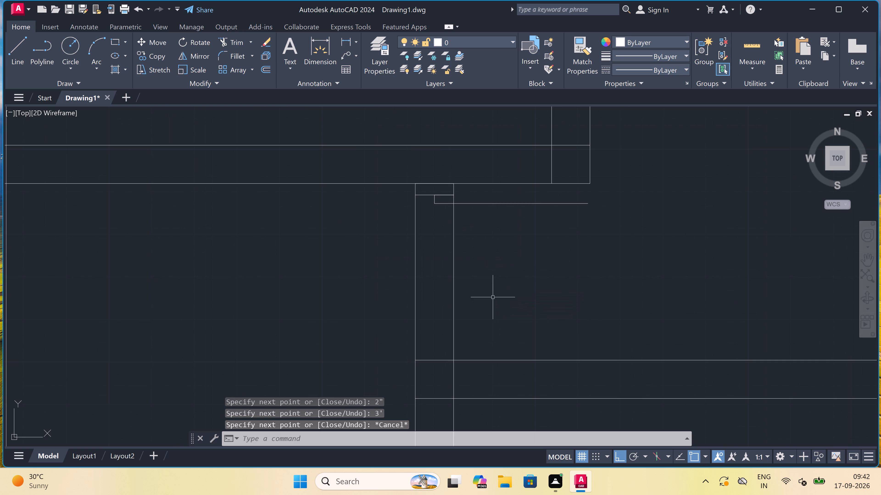
Draw the lower jamb line across the partition just above the middle room's bottom wall, with a 2" line up from its midpoint.
key("space")
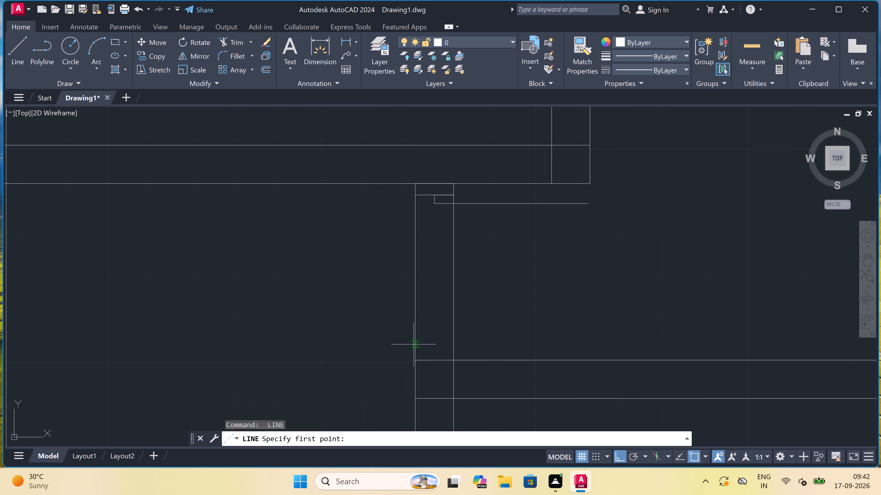
left_click_drag(414, 344, 417, 346)
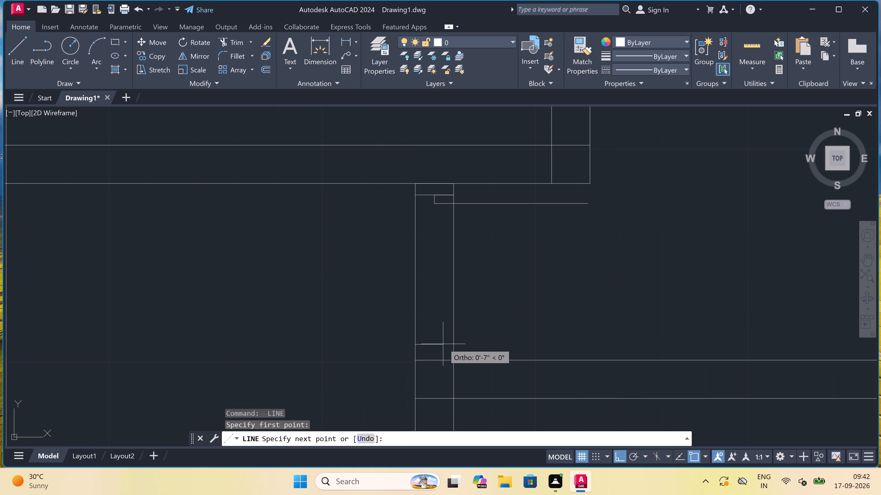
left_click(451, 345)
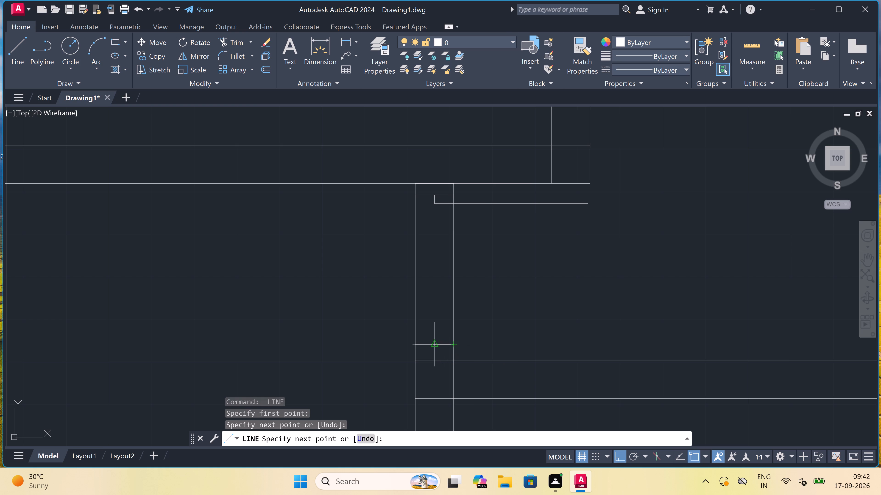
left_click(433, 343)
type("2\"")
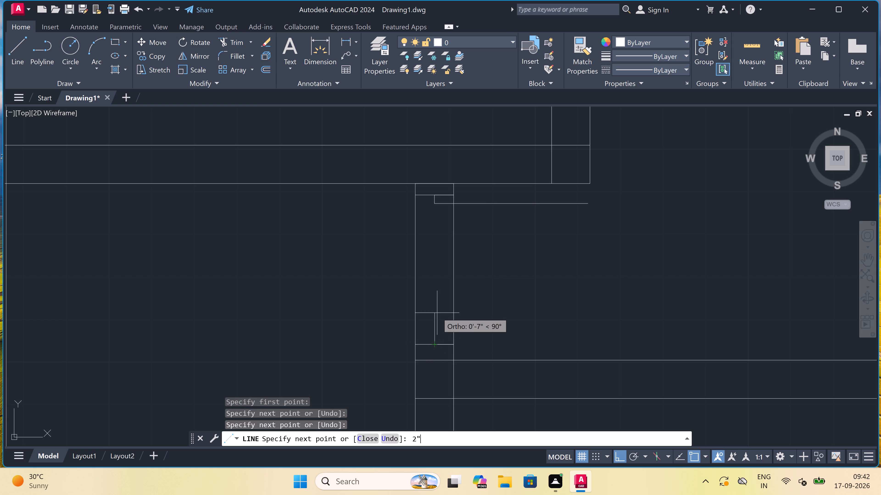
key("space")
key("Escape")
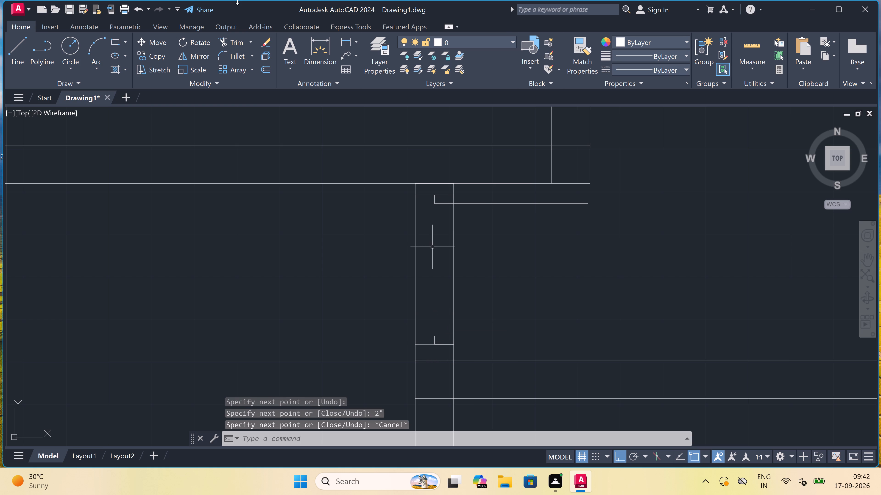
Draw the door swing as a Start, End, Direction arc from the leaf's free end to the top of the lower 2" line.
left_click(91, 62)
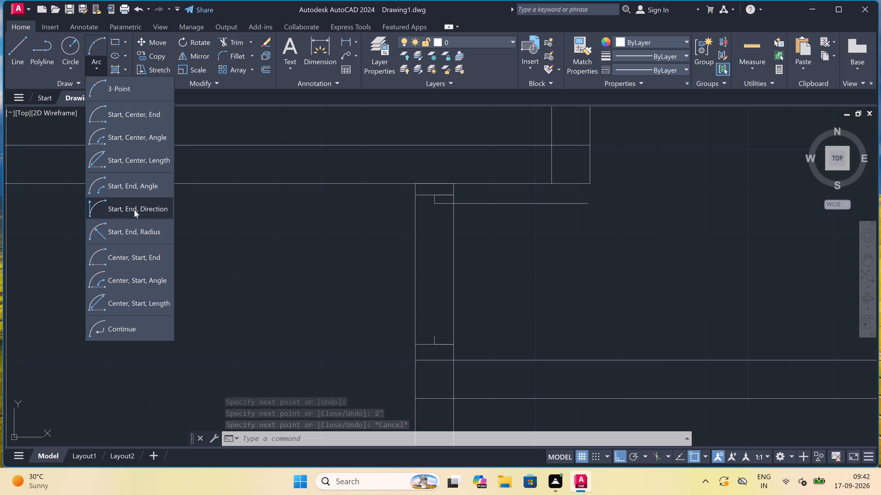
left_click_drag(134, 210, 136, 212)
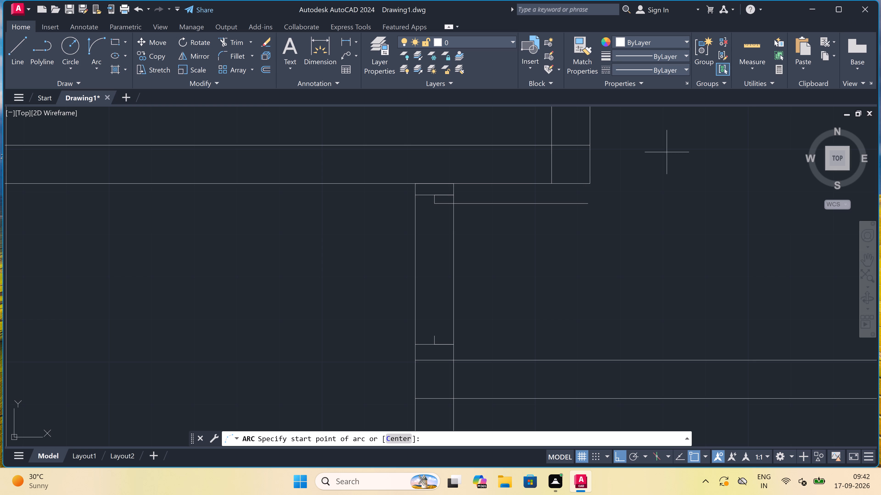
left_click(587, 204)
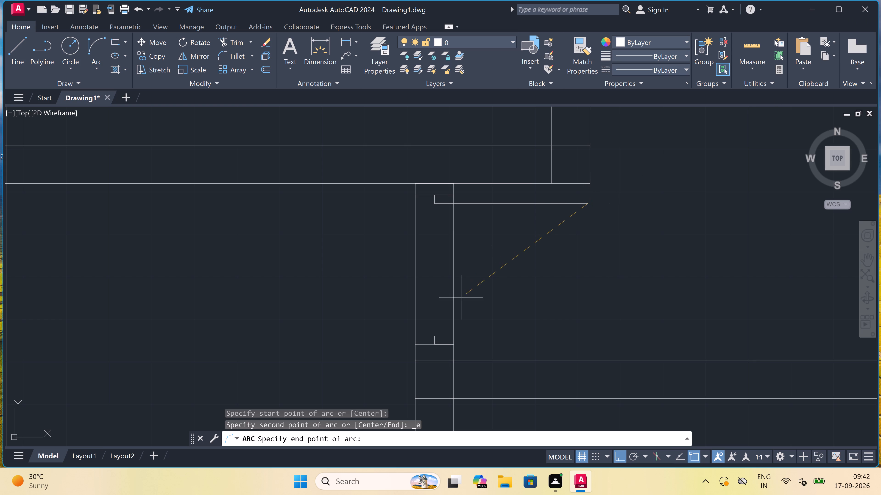
scroll(452, 295, "up", 2)
scroll(443, 308, "down", 4)
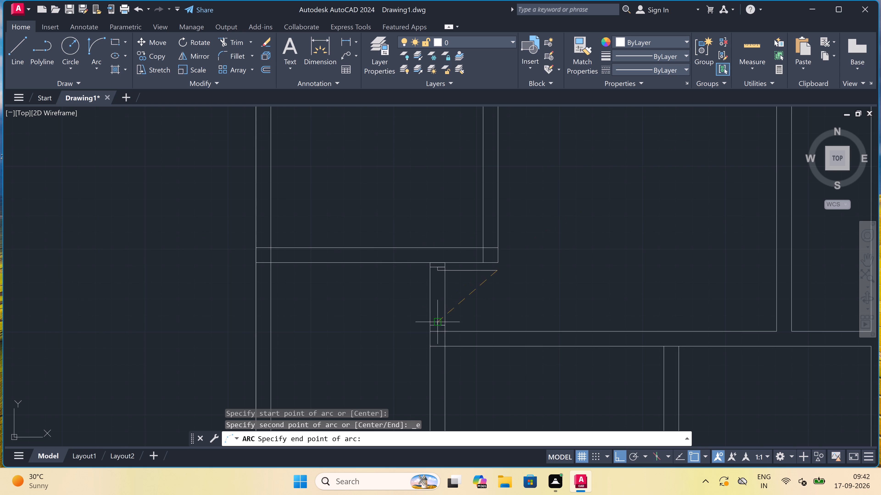
scroll(434, 323, "up", 4)
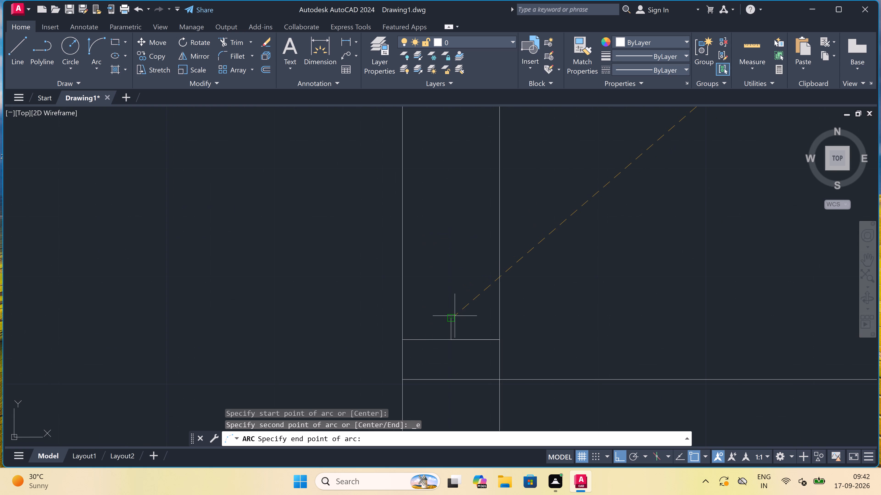
left_click(454, 315)
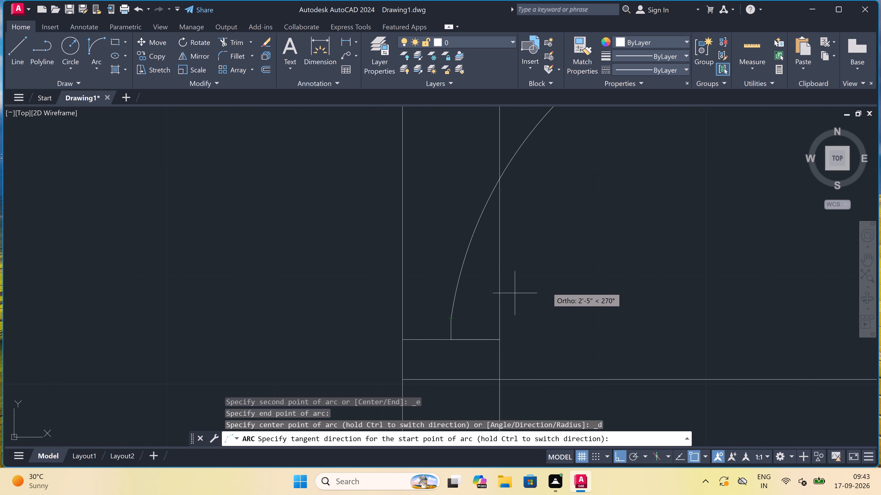
left_click(552, 285)
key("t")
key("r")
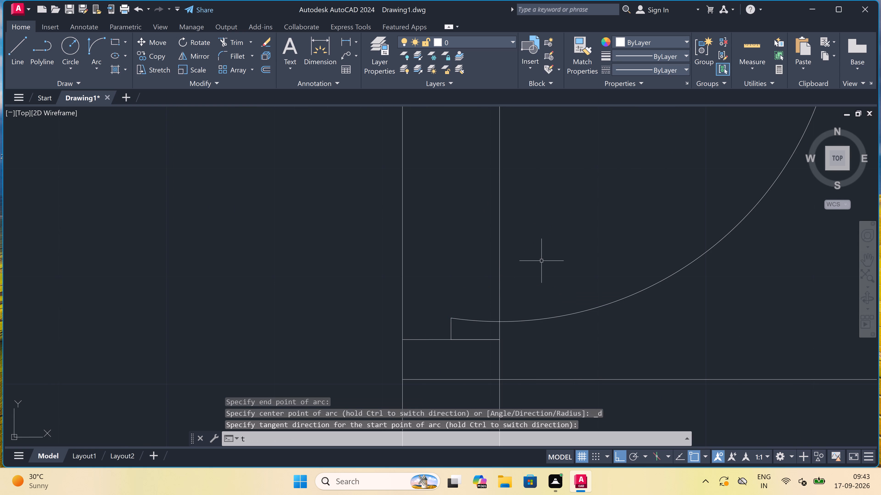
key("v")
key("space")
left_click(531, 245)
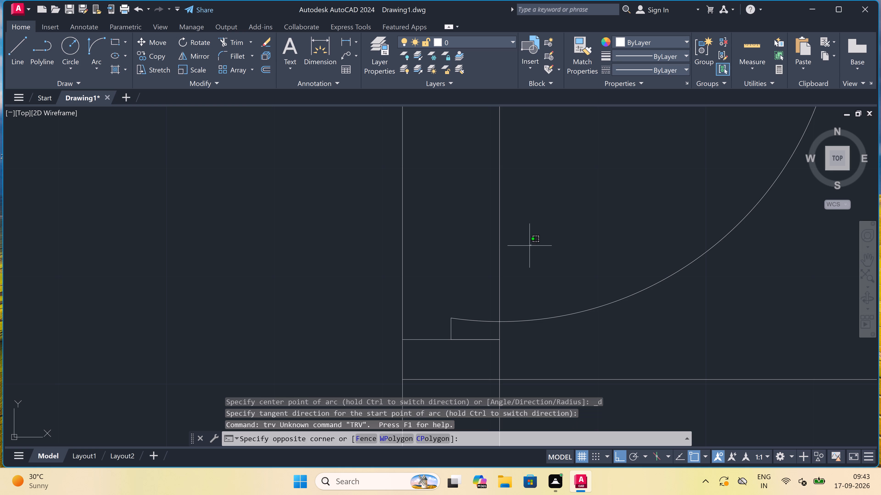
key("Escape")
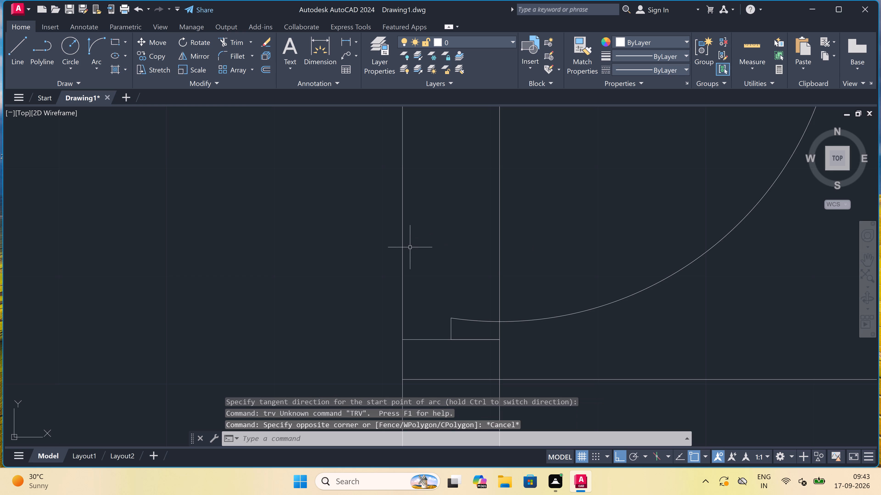
Trim both lines of the first lower partition across the door opening between the two jamb lines.
type("tr")
key("space")
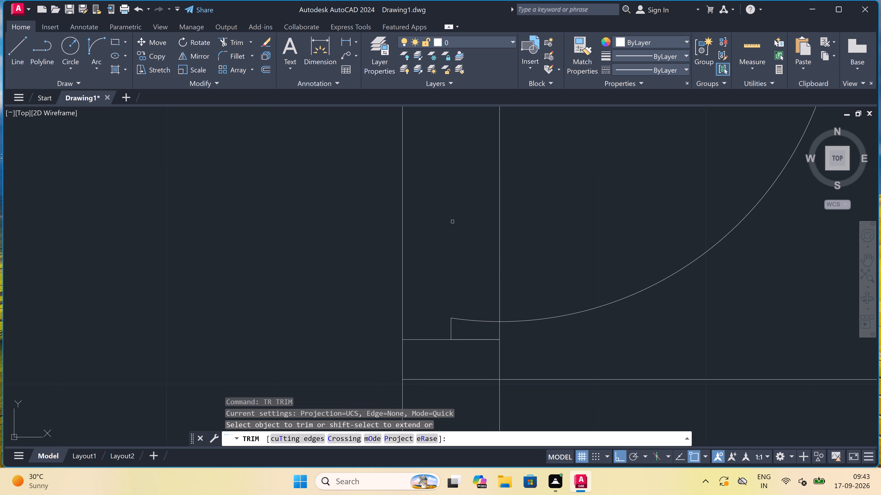
left_click_drag(524, 179, 525, 181)
left_click(390, 224)
scroll(389, 224, "down", 3)
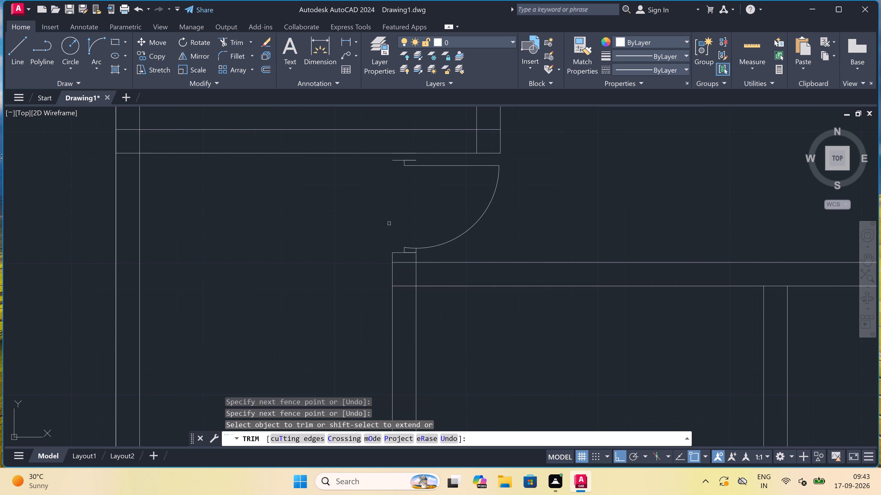
Trim the crossing wall lines inside the junction of the first lower partition and the horizontal wall below the door.
scroll(401, 266, "up", 4)
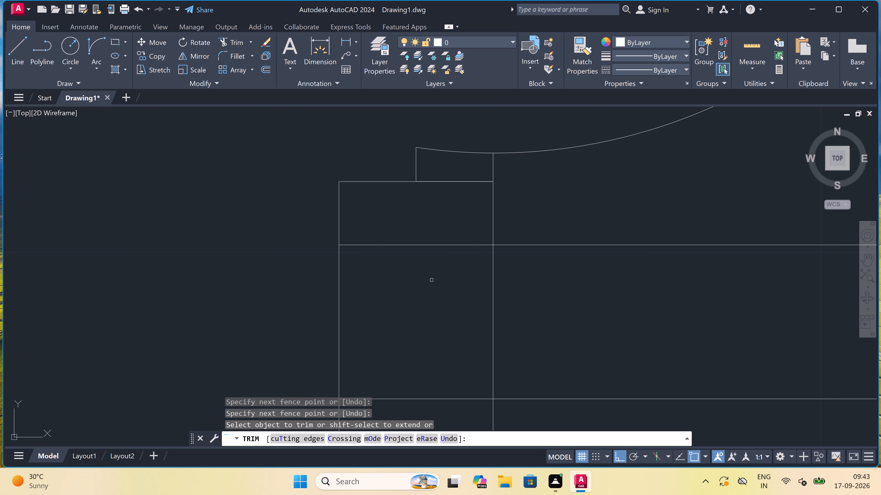
left_click(494, 294)
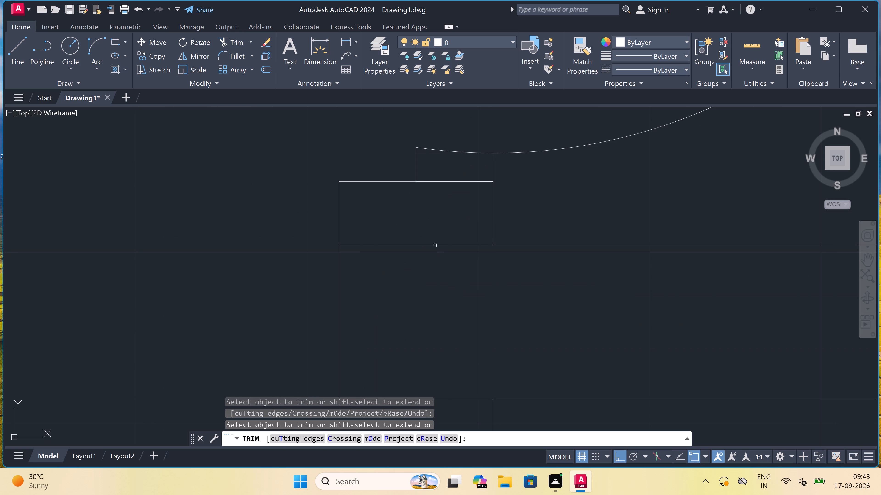
left_click_drag(433, 237, 433, 242)
left_click(437, 274)
scroll(438, 274, "down", 6)
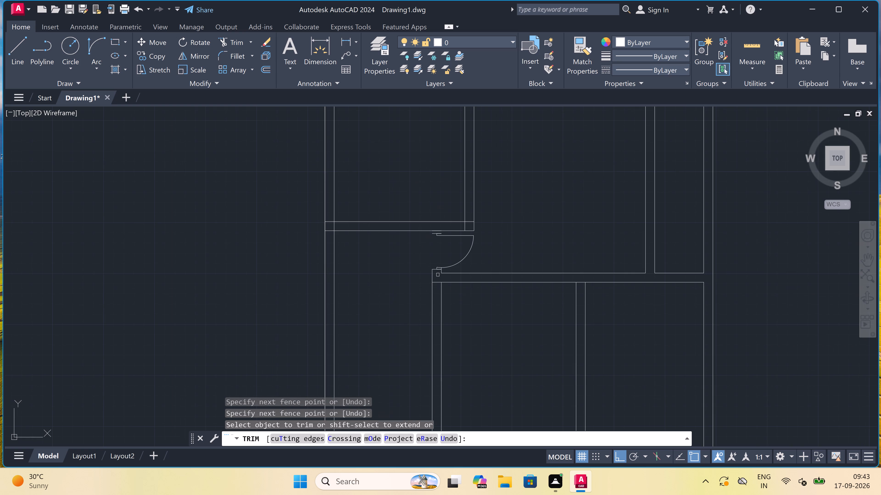
scroll(435, 280, "up", 3)
left_click_drag(435, 281, 436, 284)
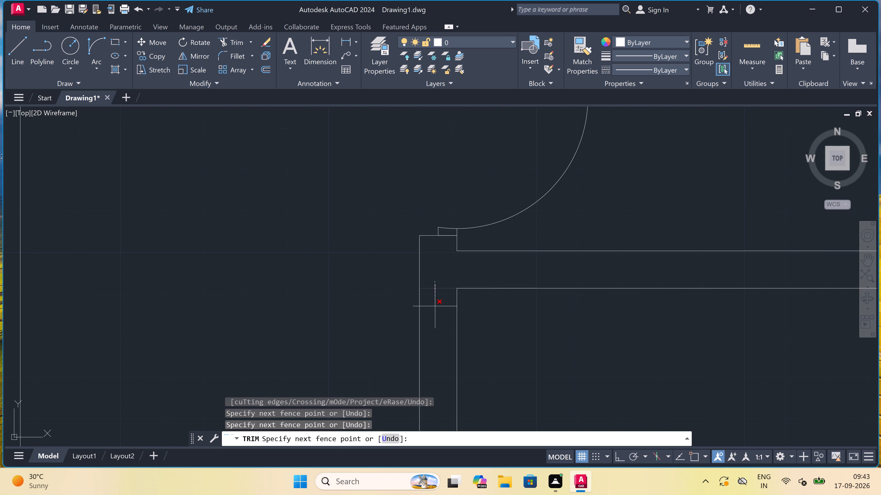
left_click(435, 313)
scroll(435, 314, "down", 5)
scroll(438, 281, "up", 4)
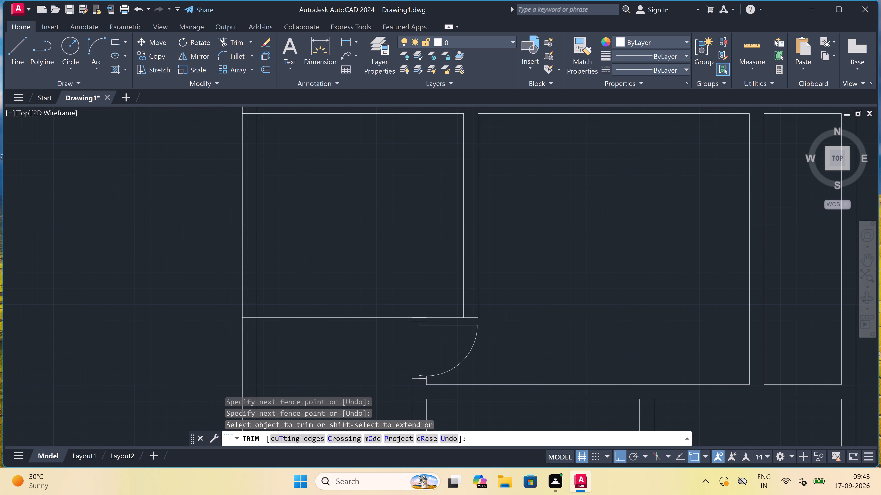
scroll(410, 323, "up", 4)
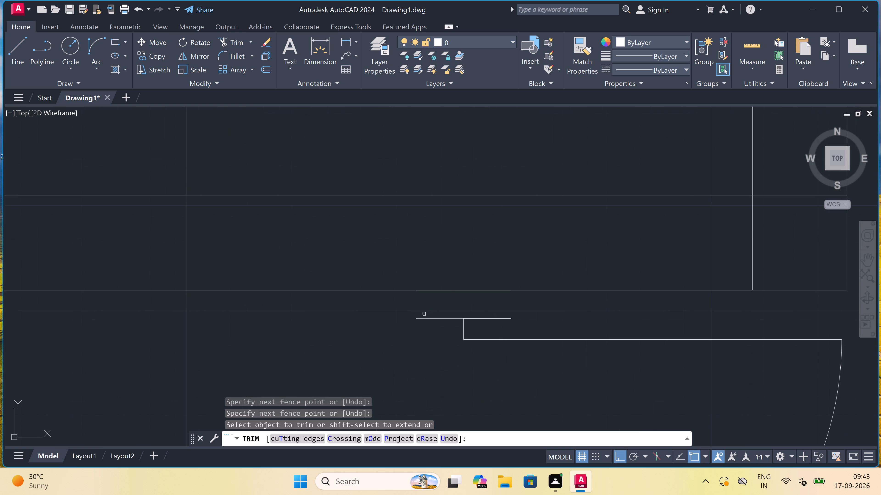
key("Escape")
Draw two short vertical lines joining both ends of the upper jamb line to the wall line above the door.
key("l")
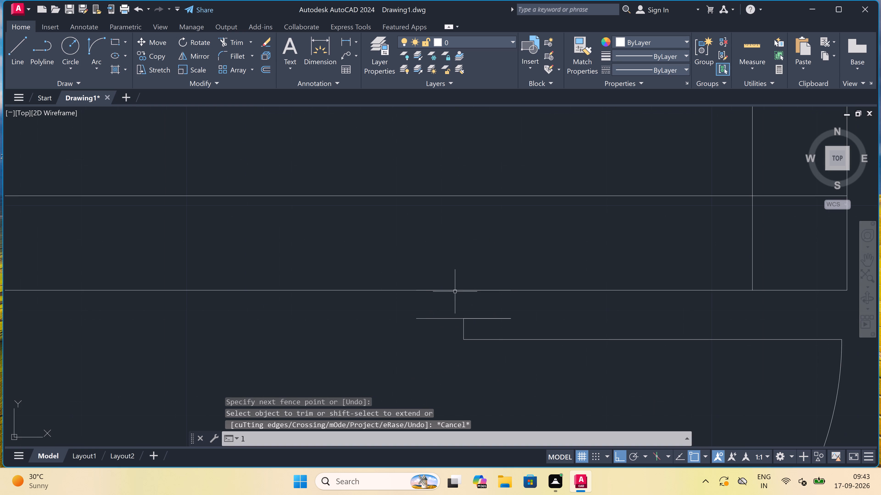
key("space")
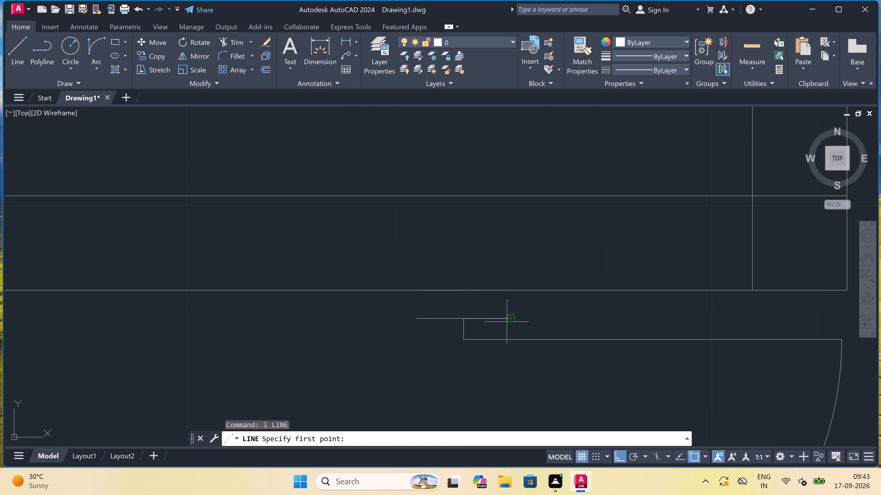
left_click(509, 320)
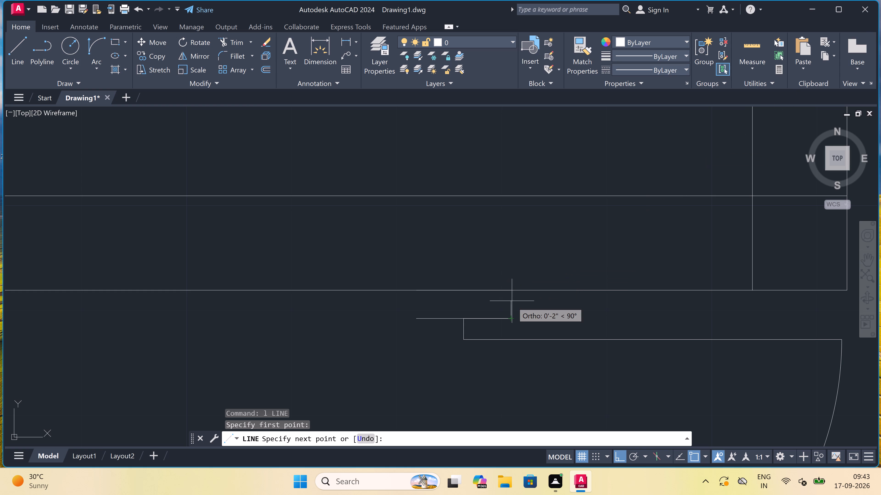
left_click(513, 292)
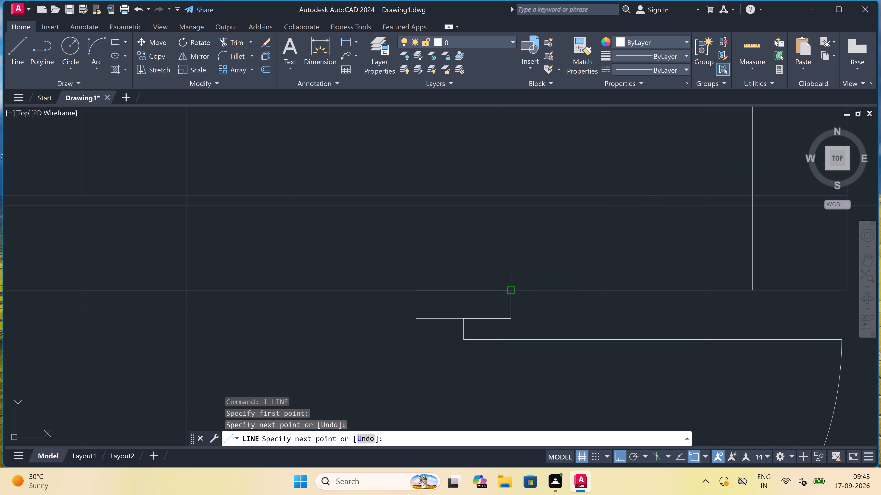
key("Escape")
key("space")
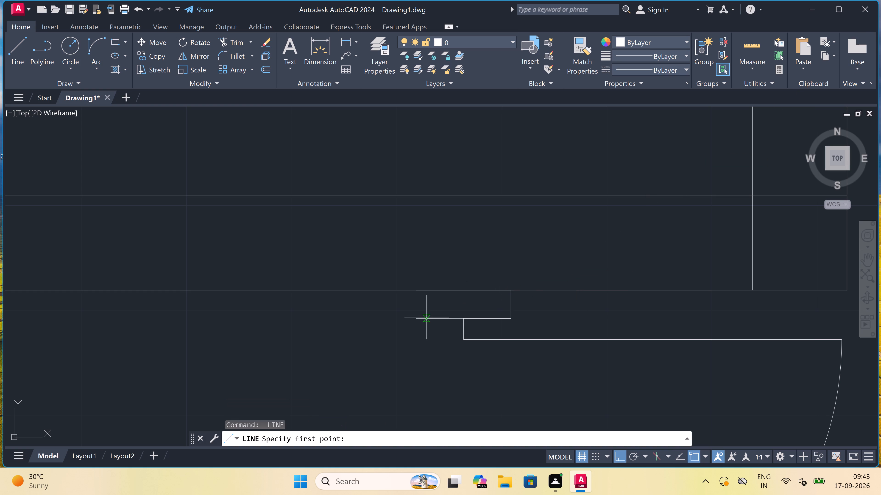
left_click(417, 320)
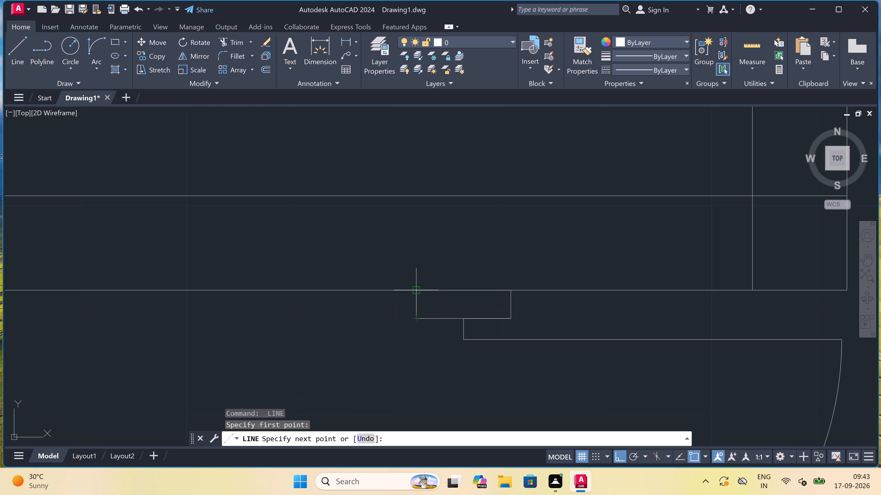
left_click(419, 287)
key("Escape")
Trim the wall line between the two short jamb verticals above the door.
key("t")
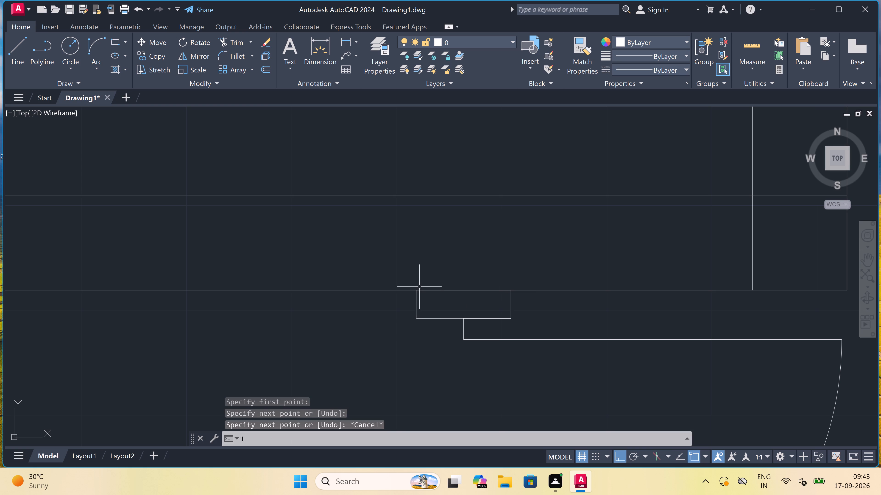
key("r")
key("space")
left_click(446, 290)
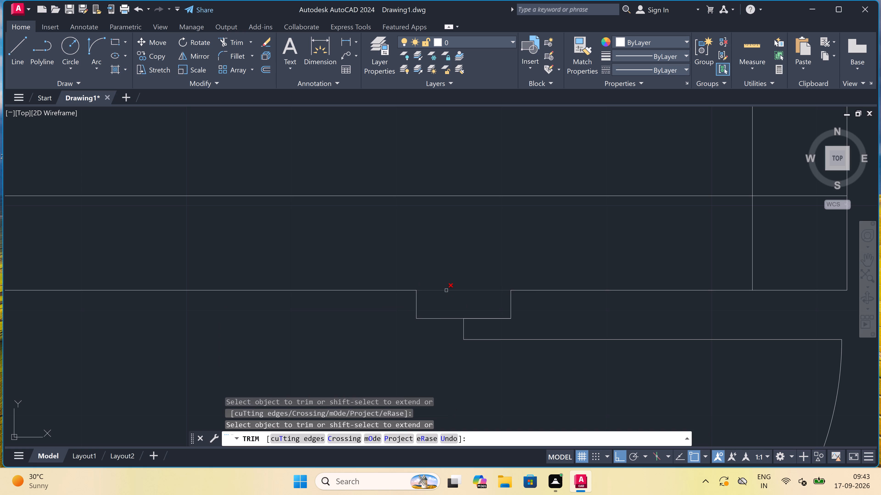
left_click(446, 290)
left_click(447, 288)
left_click(446, 297)
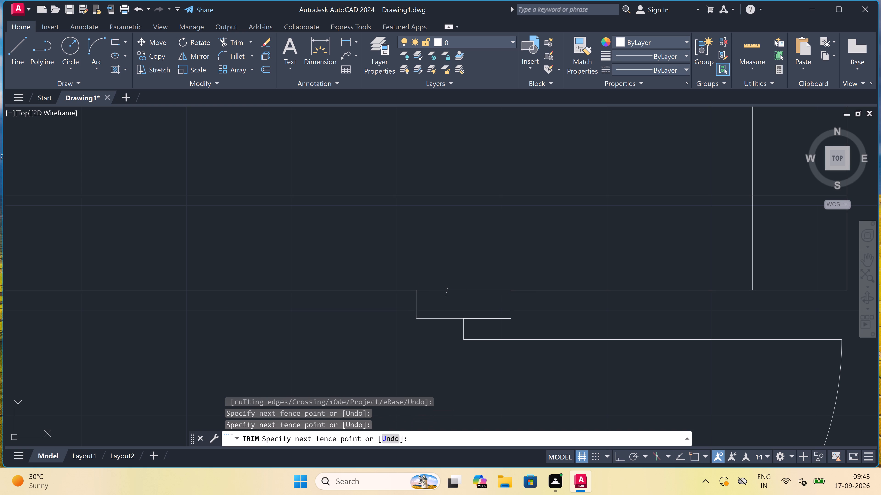
key("Escape")
Draw a line across the vertical partition between the left and middle rooms, a short distance below their top wall.
scroll(452, 258, "down", 2)
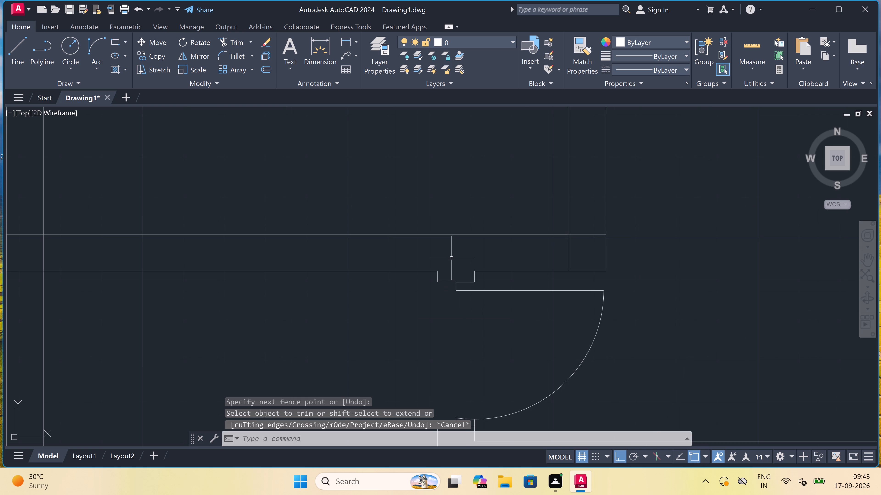
scroll(452, 258, "down", 3)
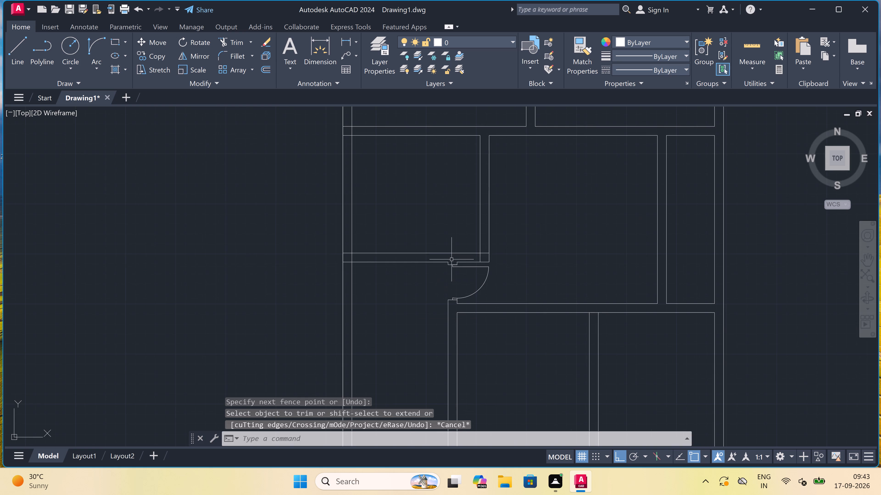
scroll(452, 260, "down", 1)
scroll(470, 258, "up", 1)
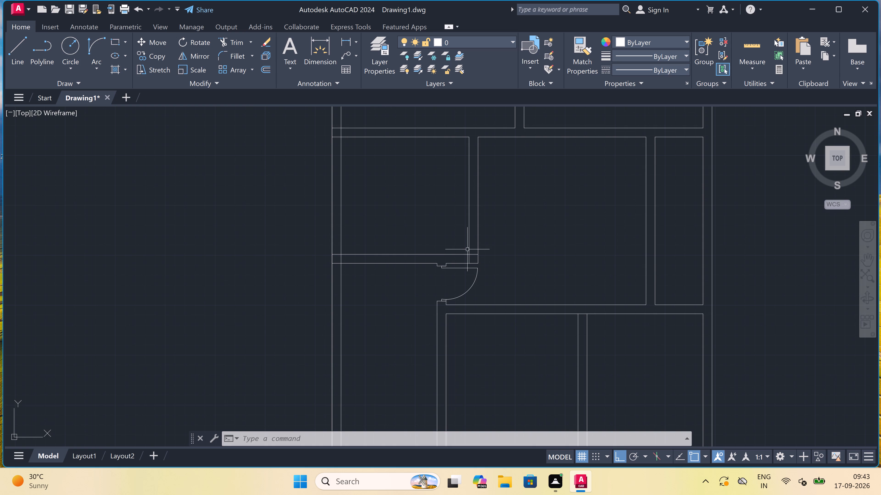
scroll(467, 249, "down", 1)
scroll(477, 200, "up", 2)
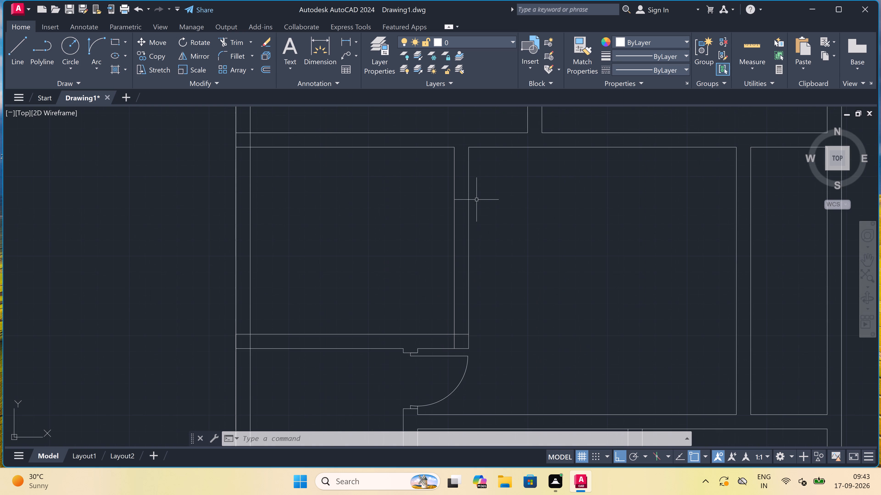
type("l")
key("space")
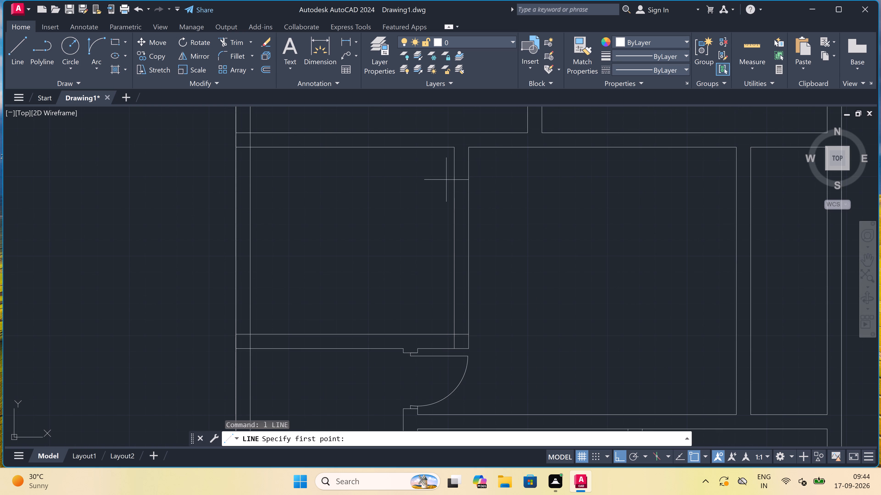
left_click(454, 187)
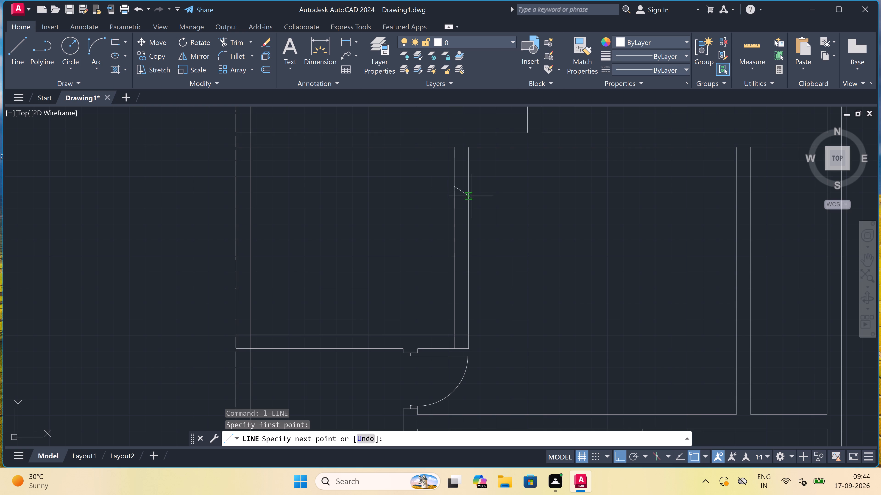
scroll(468, 185, "up", 2)
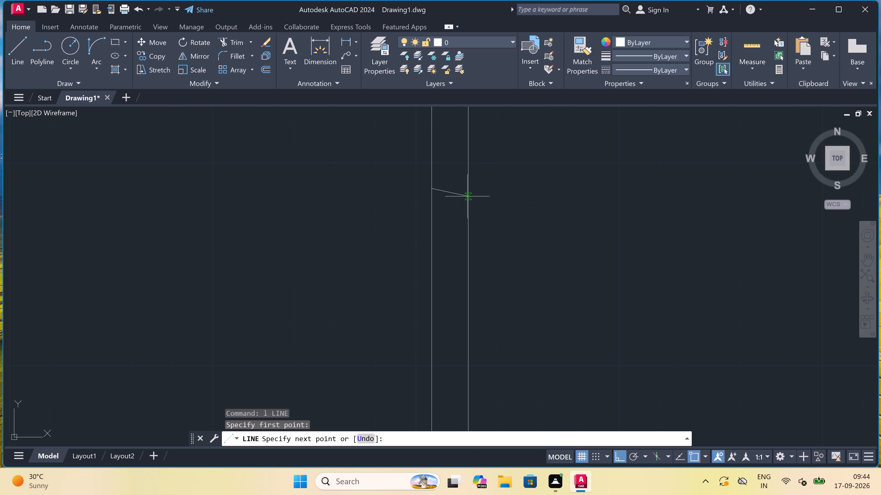
left_click(467, 190)
key("space")
Draw a second line across the same partition lower down, above the wall over the door, to mark an opening.
scroll(467, 190, "down", 2)
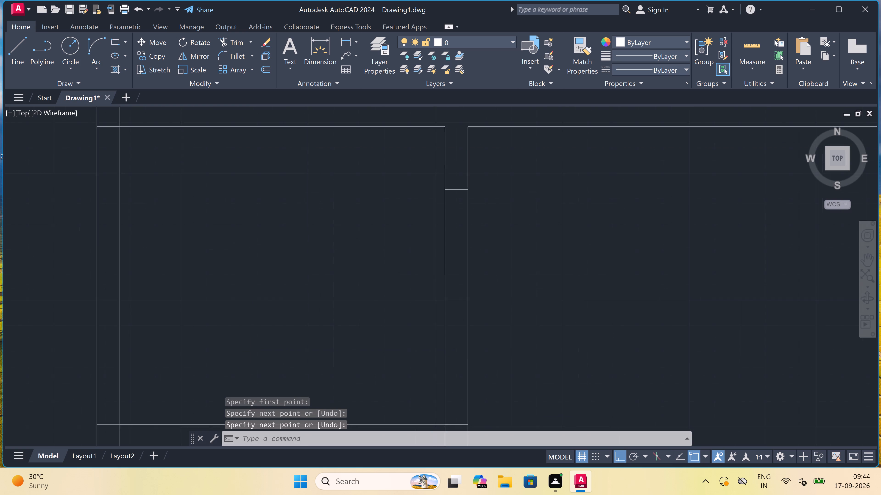
scroll(467, 190, "down", 2)
scroll(460, 210, "up", 2)
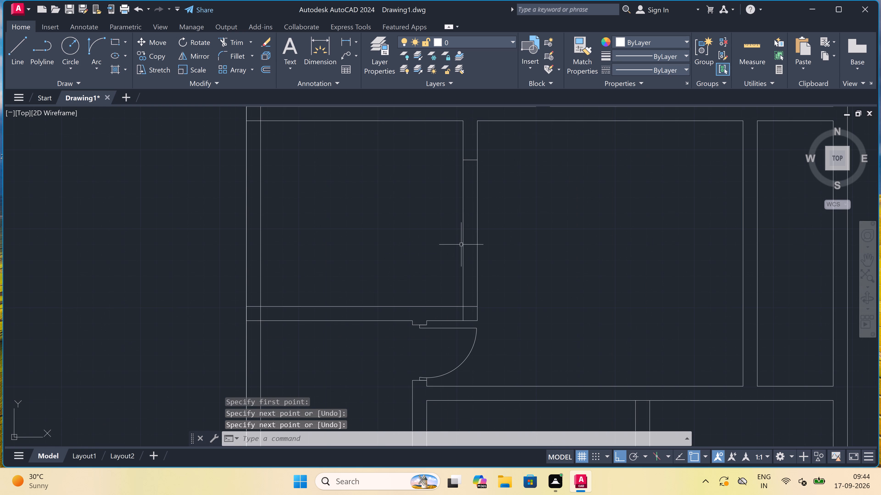
key("space")
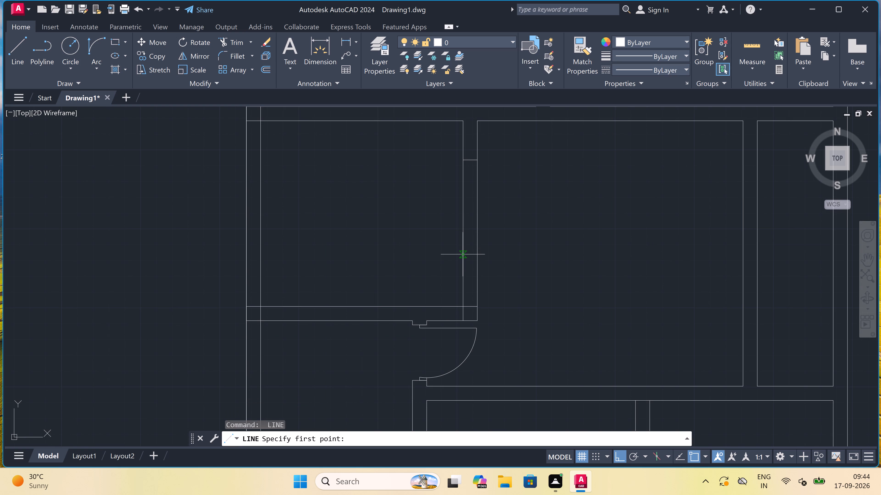
left_click(463, 258)
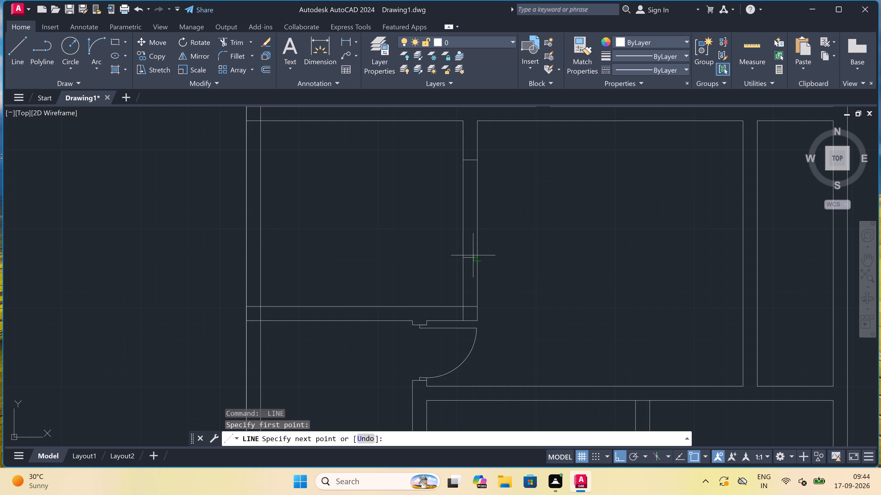
left_click(477, 258)
key("Escape")
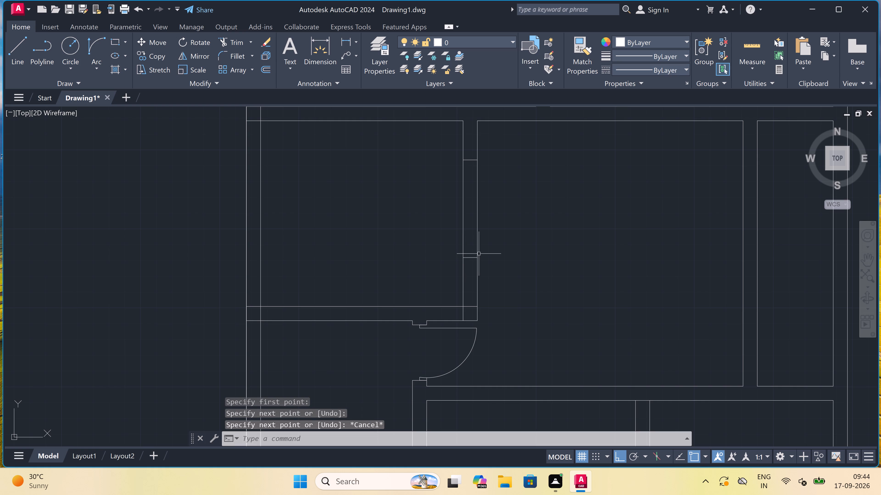
Trim both partition lines between the two cross lines to open the wall between the left and middle rooms.
key("t")
key("r")
key("space")
left_click(493, 224)
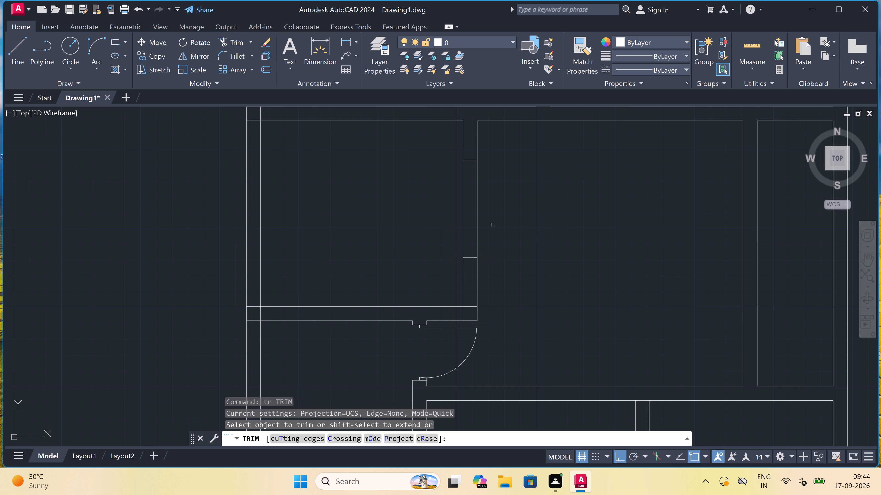
left_click(453, 221)
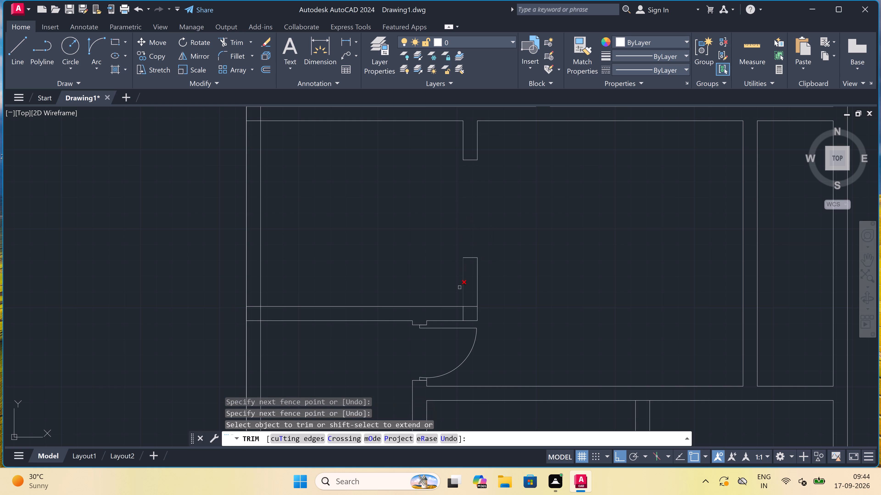
Trim the crossing wall lines inside the corner where the partition meets the horizontal wall above the door.
scroll(463, 307, "up", 4)
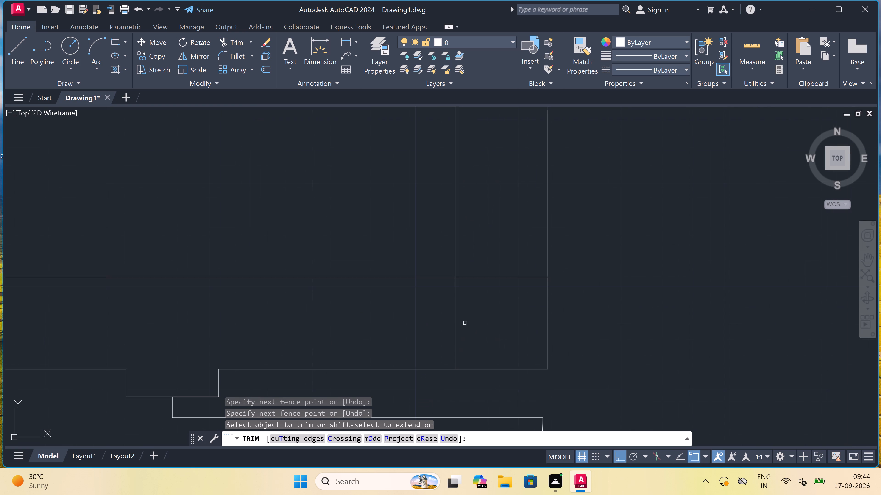
left_click(443, 324)
left_click(506, 274)
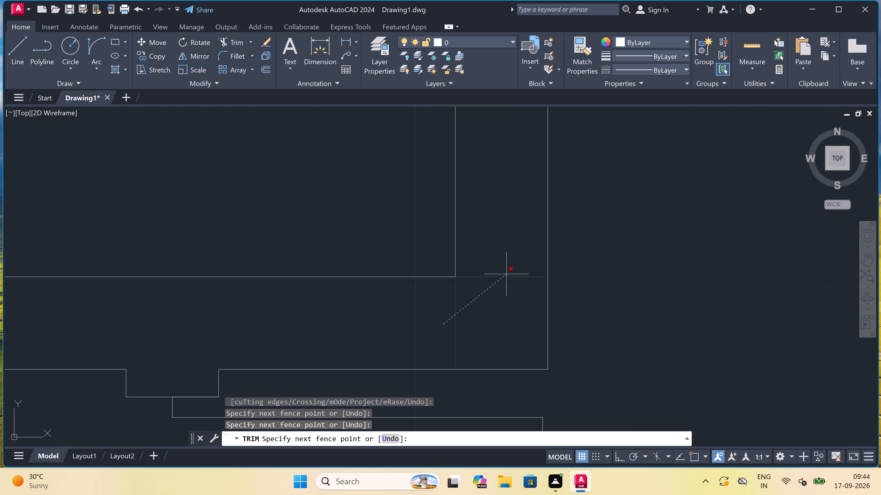
Trim the crossing lines where the horizontal wall above the door meets the left outer wall.
scroll(506, 270, "down", 3)
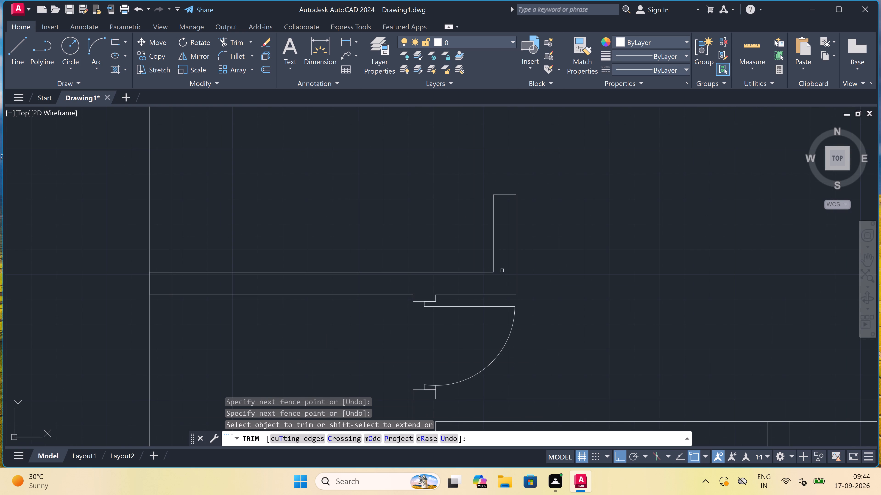
scroll(163, 266, "up", 2)
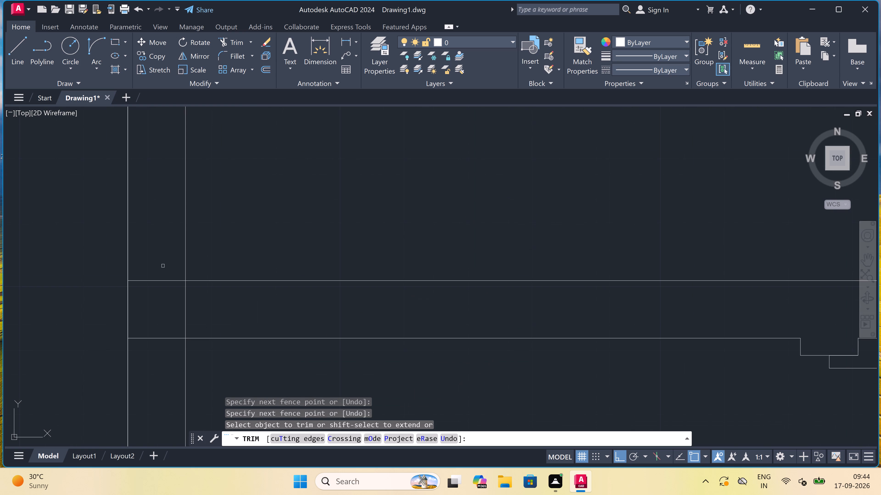
left_click_drag(164, 266, 165, 274)
left_click(164, 370)
left_click(163, 317)
left_click(192, 314)
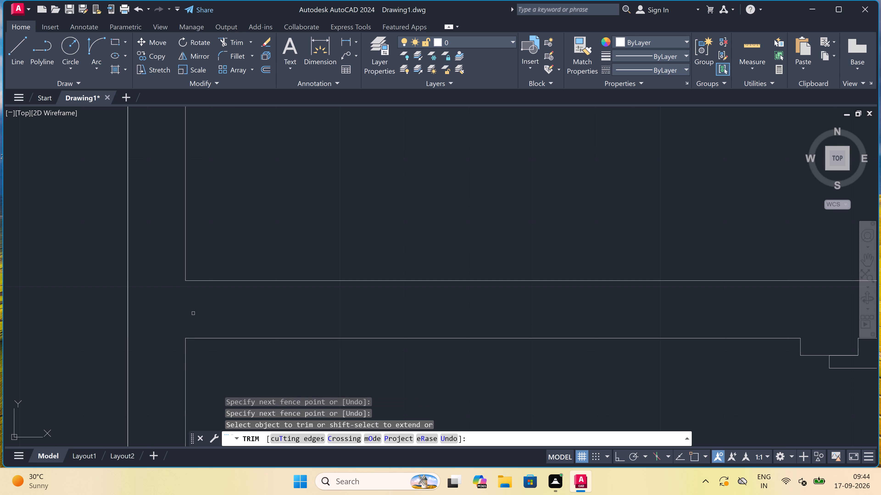
Trim the crossing lines where the left room's top wall meets the left outer wall.
scroll(193, 314, "down", 4)
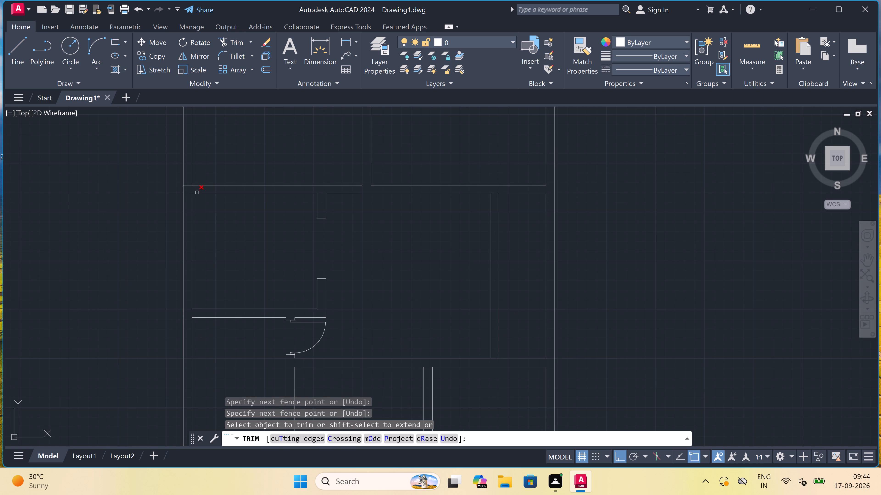
scroll(185, 189, "up", 4)
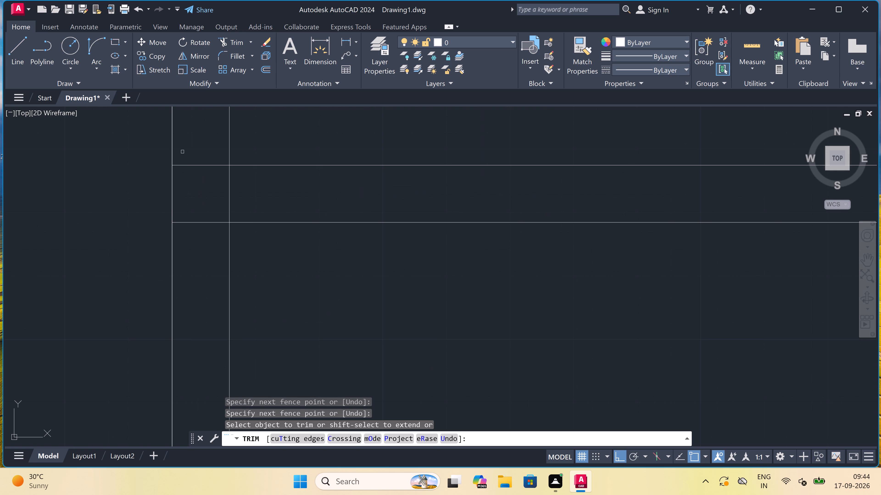
left_click_drag(183, 152, 185, 156)
left_click(185, 271)
left_click_drag(205, 205, 209, 205)
left_click(270, 195)
scroll(269, 194, "down", 6)
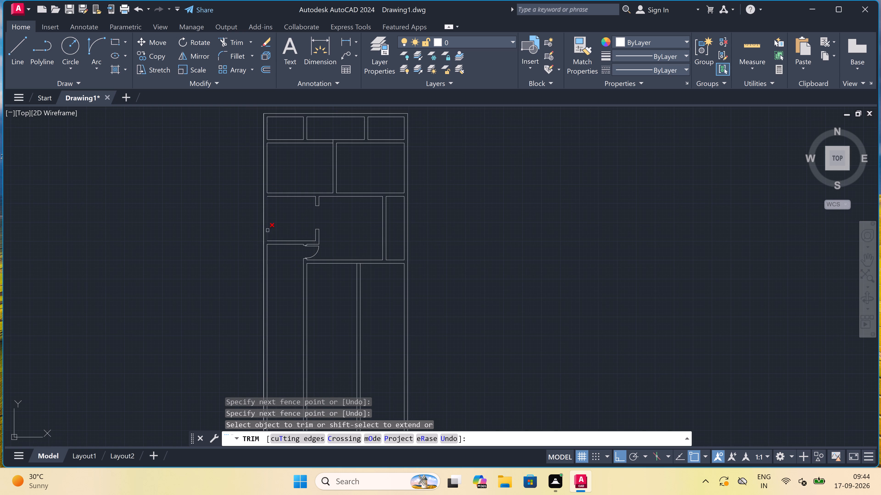
scroll(287, 244, "down", 1)
scroll(290, 267, "up", 2)
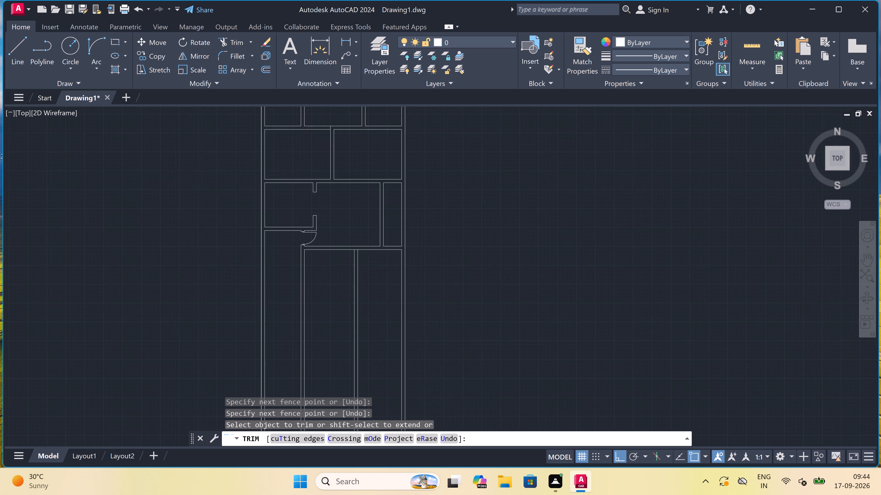
key("Escape")
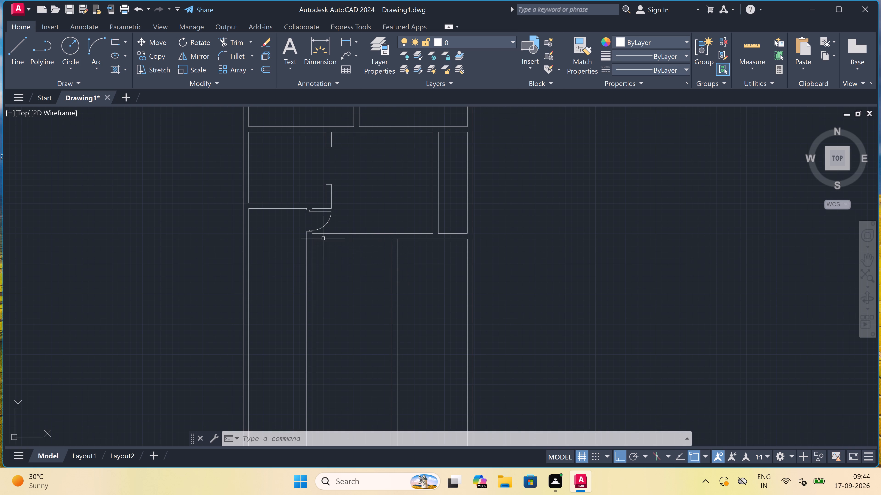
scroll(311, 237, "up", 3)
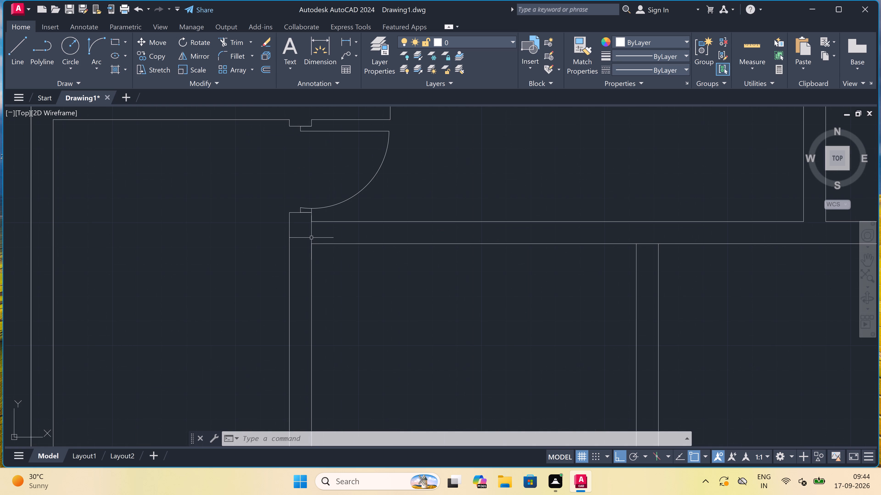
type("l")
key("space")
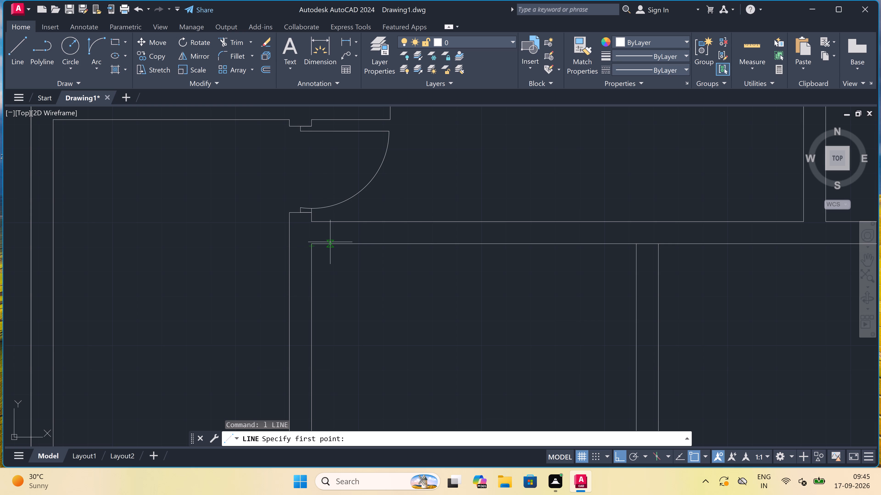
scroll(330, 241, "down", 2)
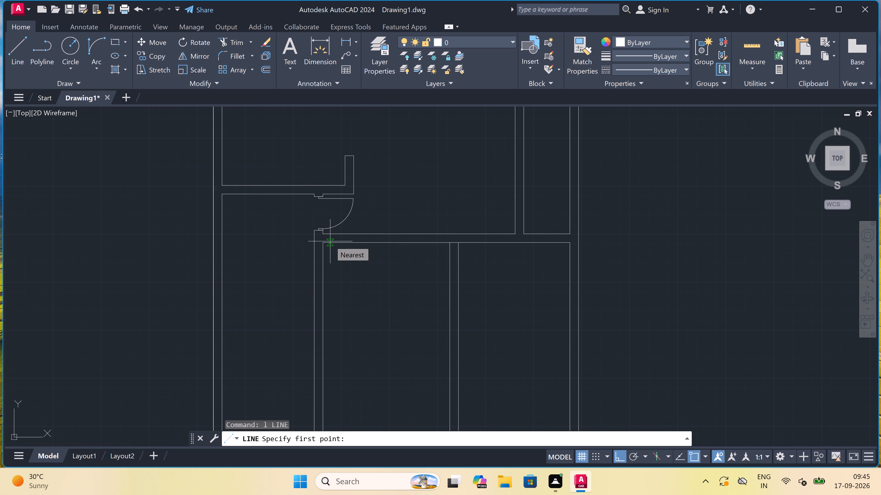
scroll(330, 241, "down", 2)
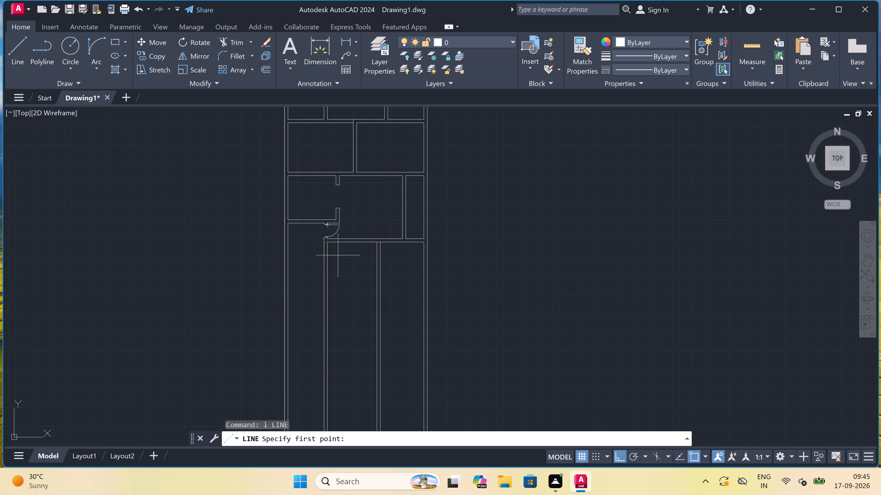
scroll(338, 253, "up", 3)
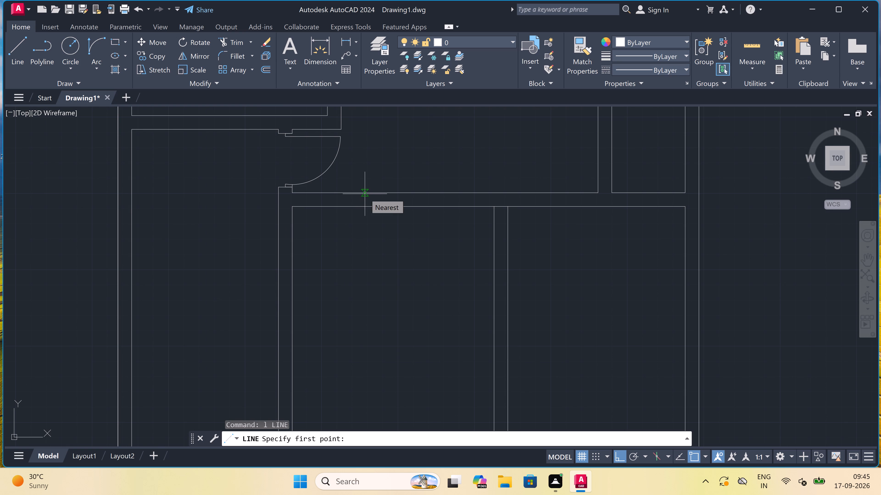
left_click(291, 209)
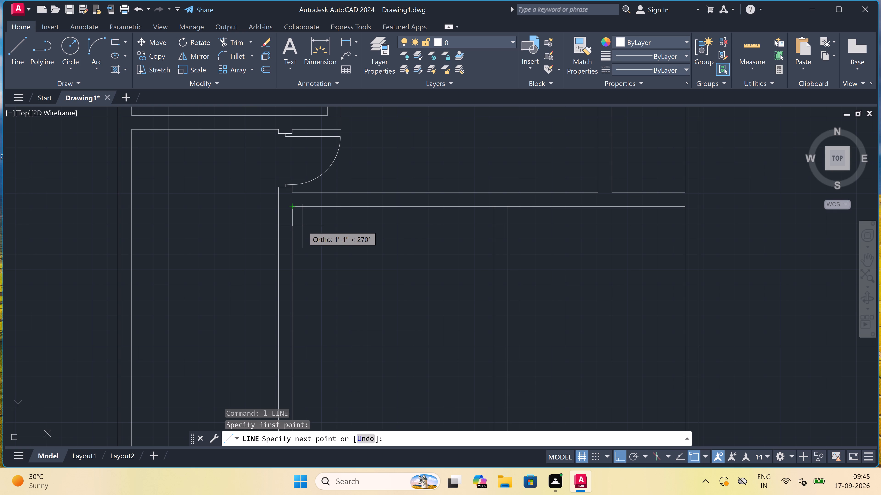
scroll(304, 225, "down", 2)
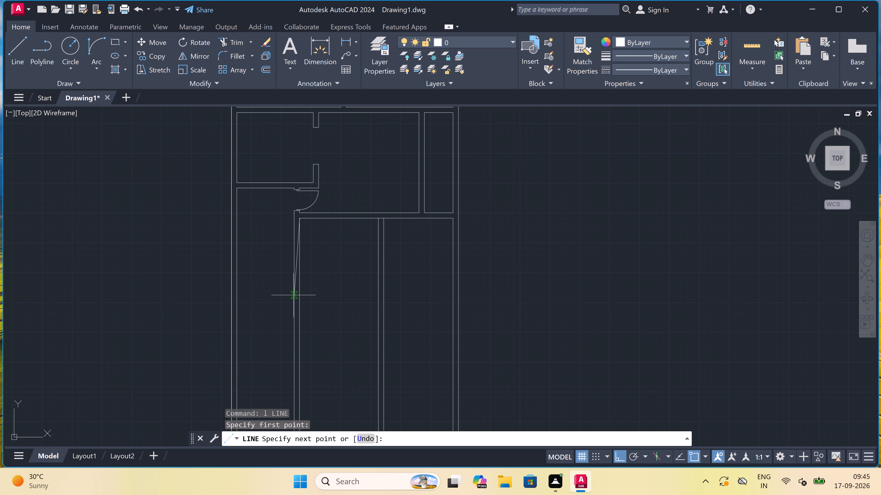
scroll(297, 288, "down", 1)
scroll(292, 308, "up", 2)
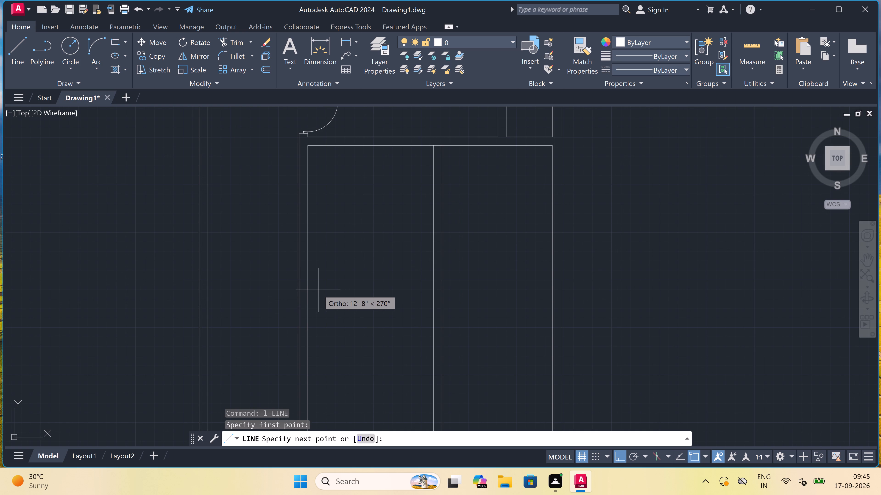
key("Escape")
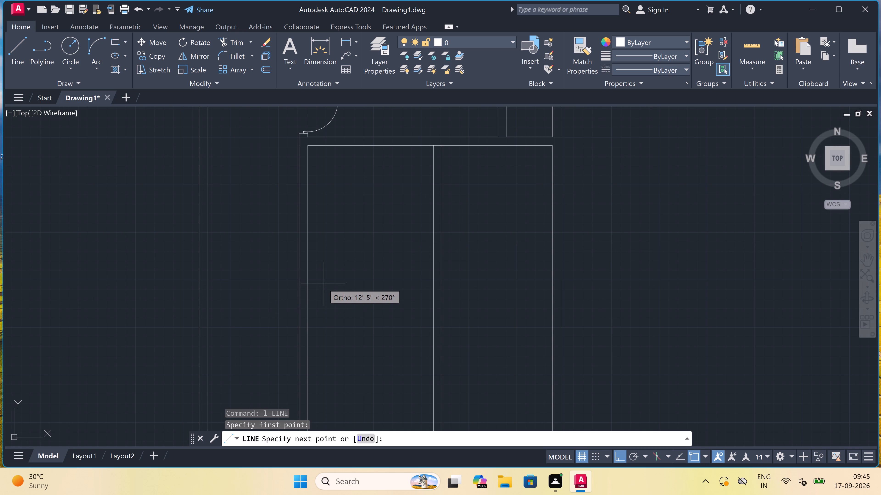
Offset the inner line of the right outer wall 13' inward, into the rooms below the horizontal wall.
key("o")
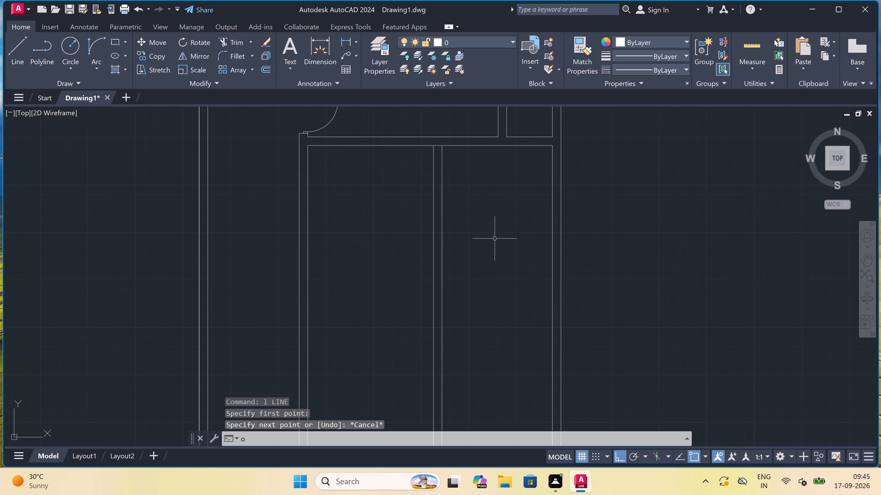
key("space")
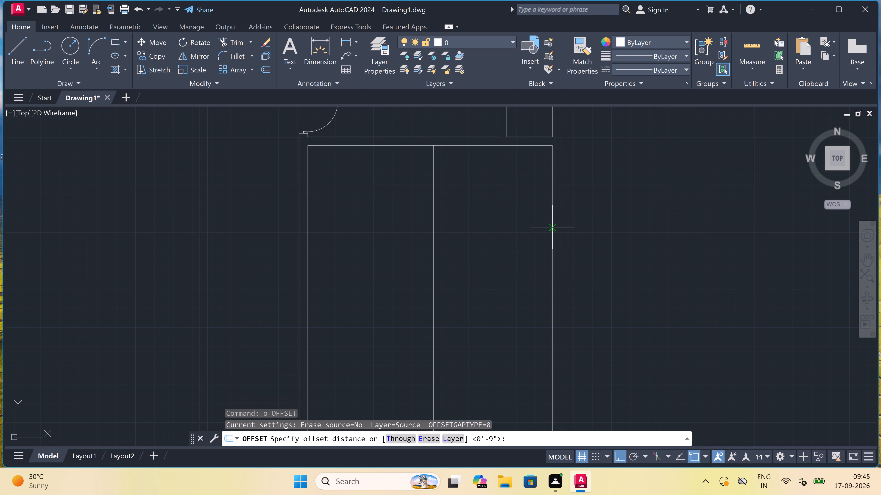
left_click_drag(552, 227, 550, 229)
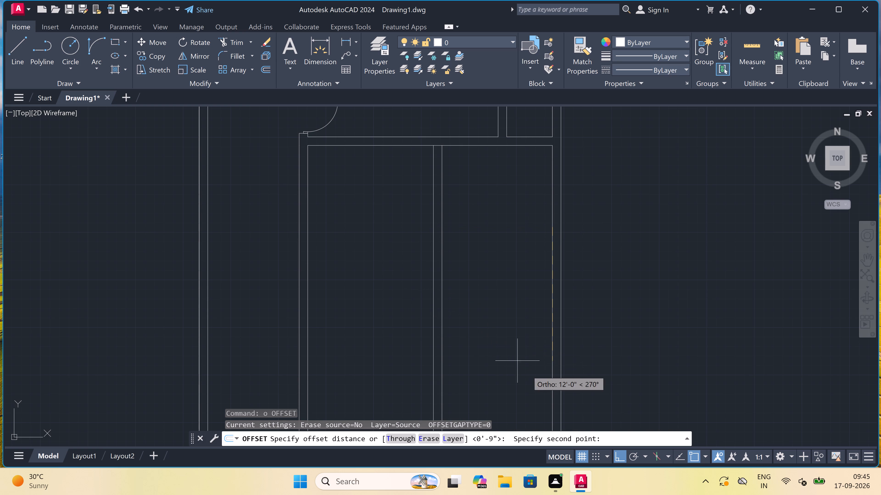
key("1")
key("3")
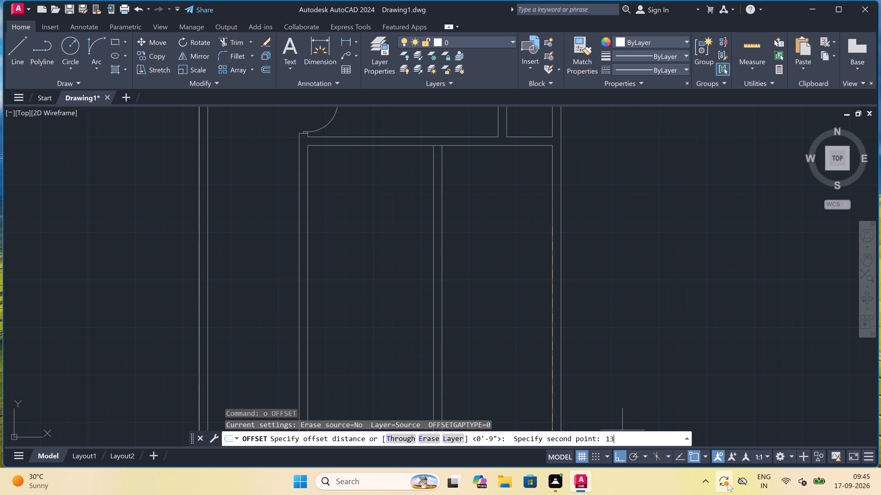
key("apostrophe")
key("space")
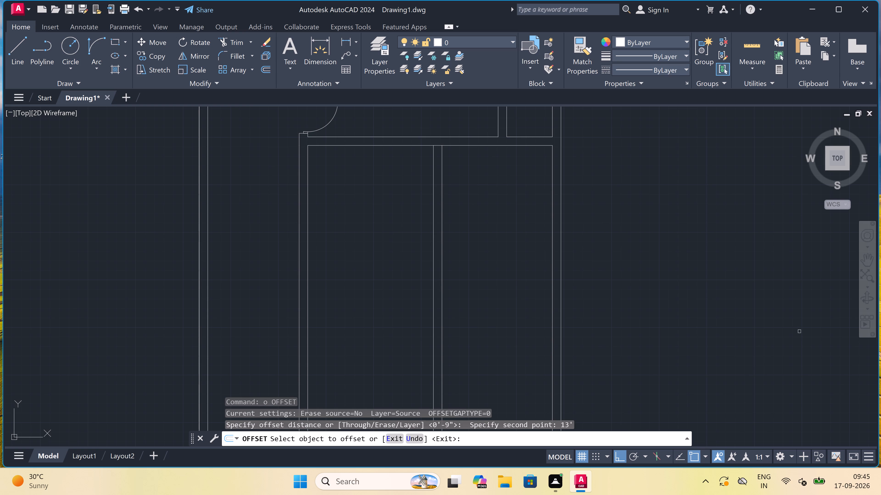
left_click(552, 237)
left_click(452, 260)
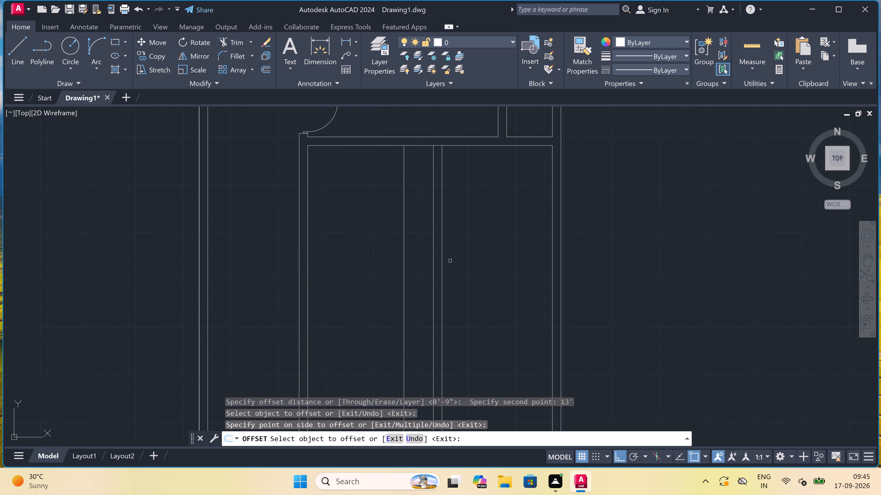
key("Escape")
Offset the new vertical line 9" toward the left room to form the second face of the partition.
key("space")
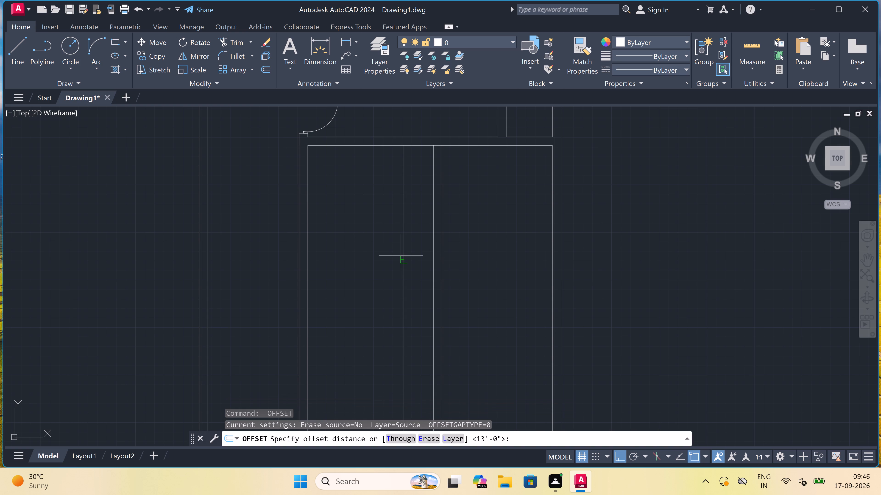
left_click(402, 258)
key("9")
key("shift+quotedbl")
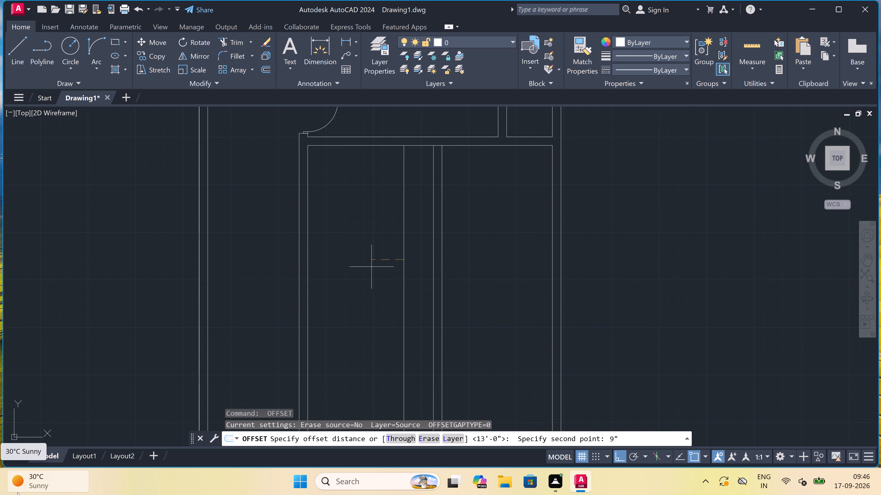
key("space")
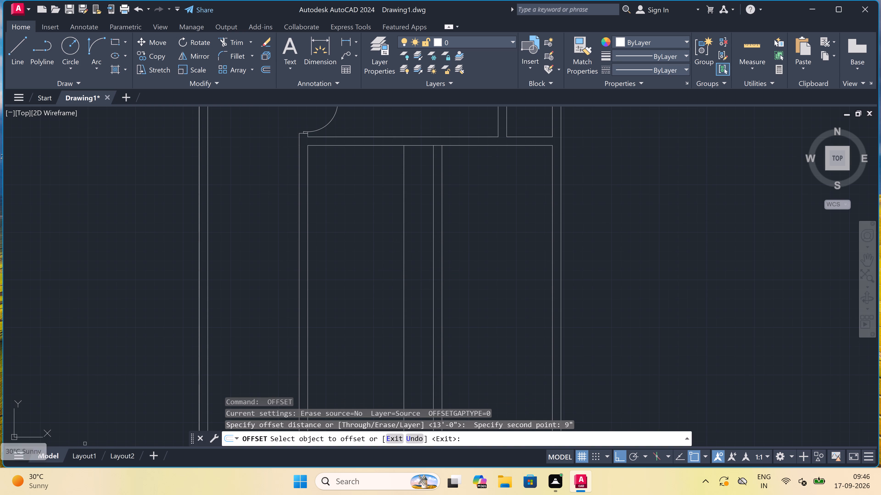
left_click(405, 275)
left_click(380, 286)
key("Escape")
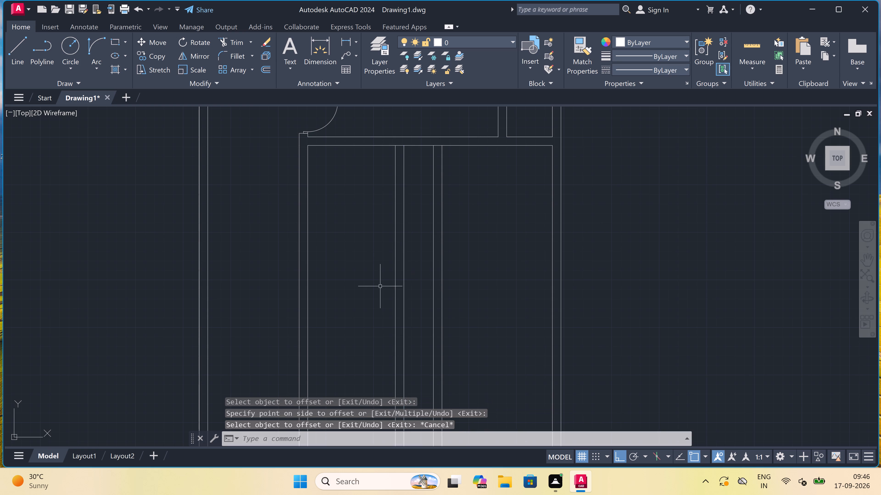
Trim away both lines of the old partition between the new 9" partition and the right outer wall.
type("tr")
key("space")
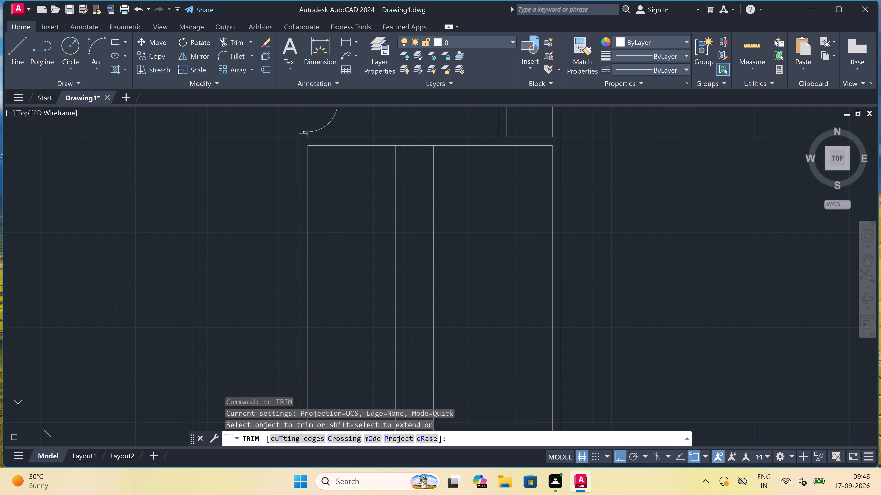
left_click(432, 257)
left_click(446, 250)
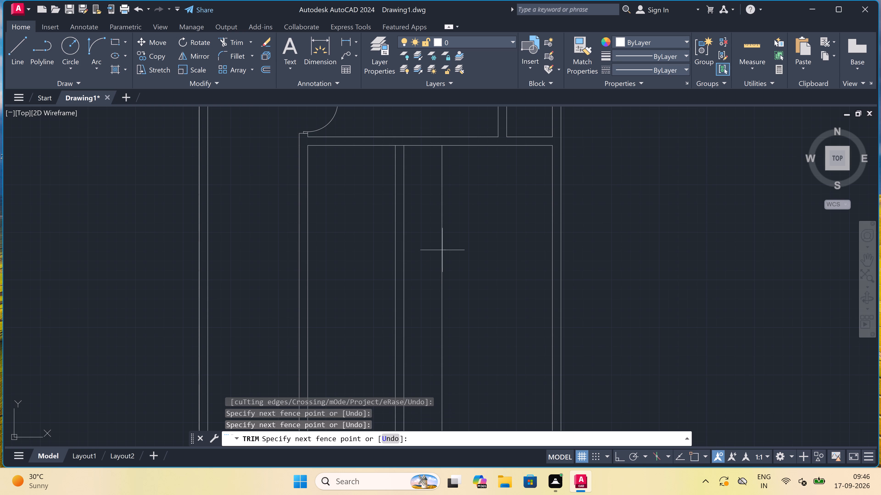
left_click(442, 251)
left_click(441, 251)
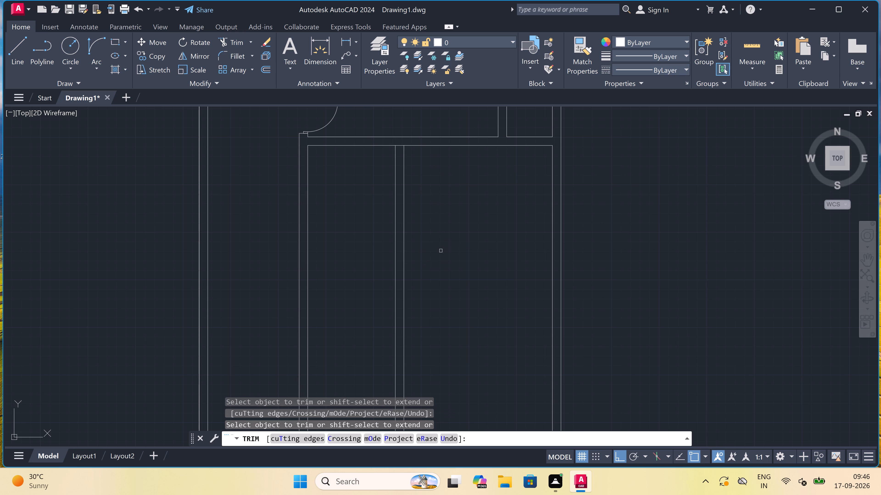
key("Escape")
Offset the lower line of the horizontal wall above the right room 13' downward.
type("o")
key("space")
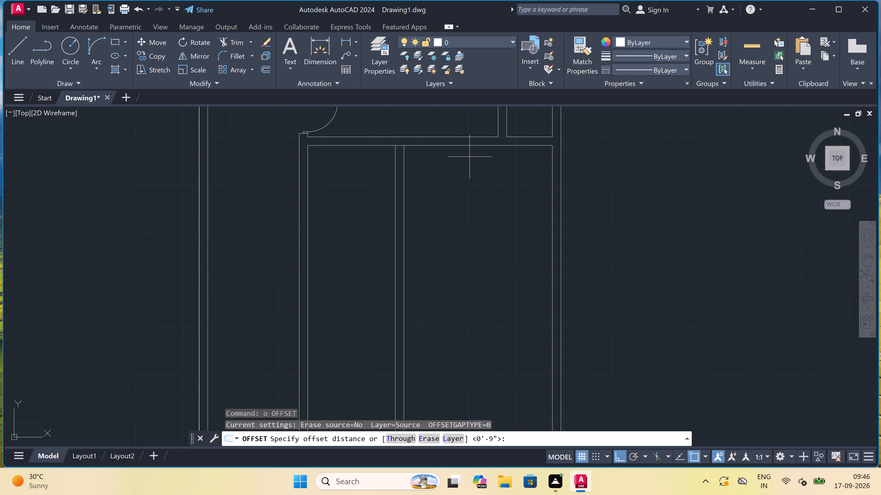
left_click_drag(469, 148, 471, 151)
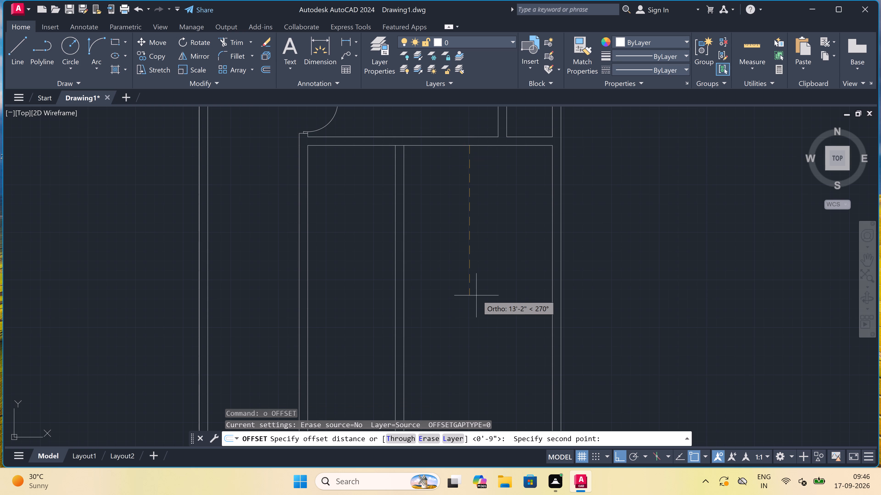
type("13'")
key("space")
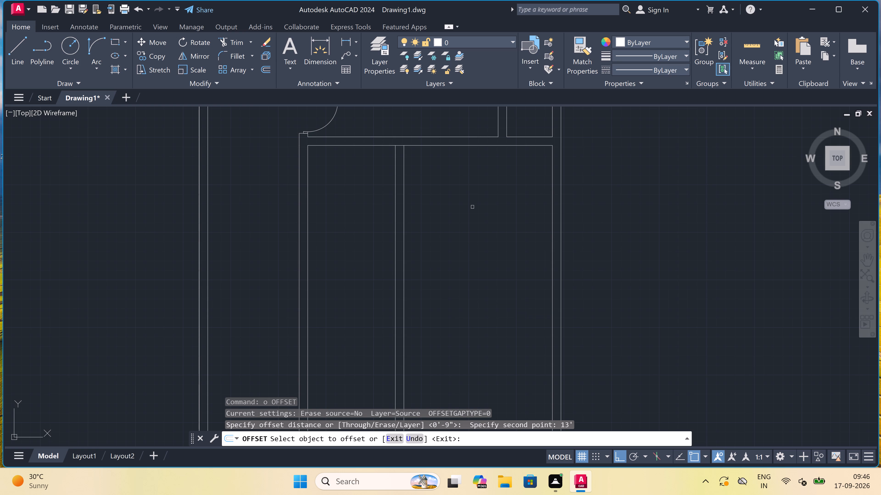
scroll(472, 207, "down", 3)
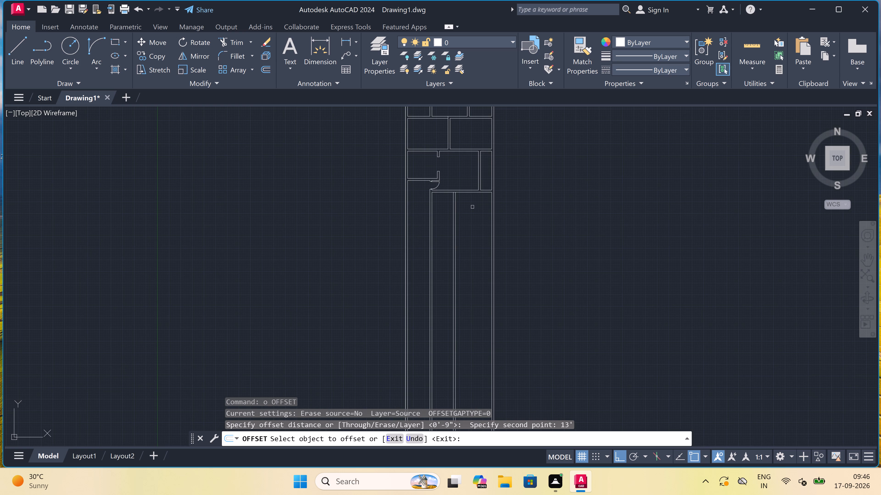
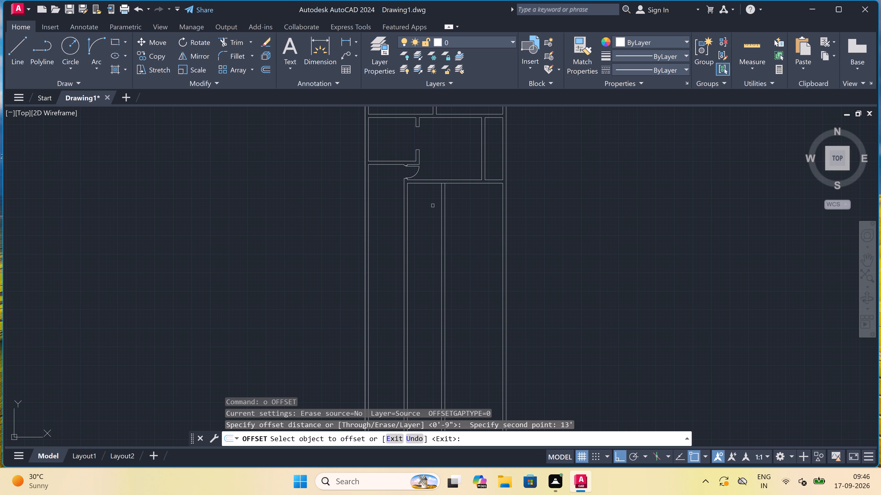
Offset the lower line of the horizontal wall 13' downward, across the two rooms below it.
scroll(423, 200, "up", 2)
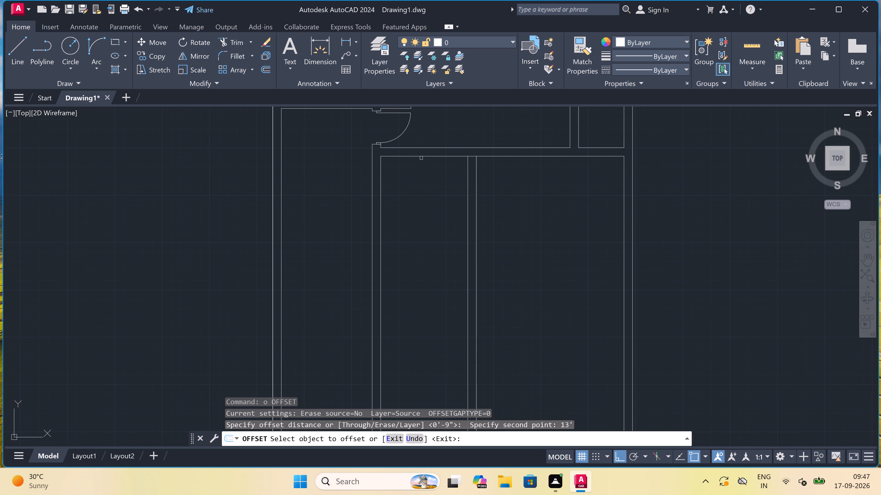
left_click_drag(421, 156, 420, 161)
left_click(409, 248)
scroll(409, 247, "down", 2)
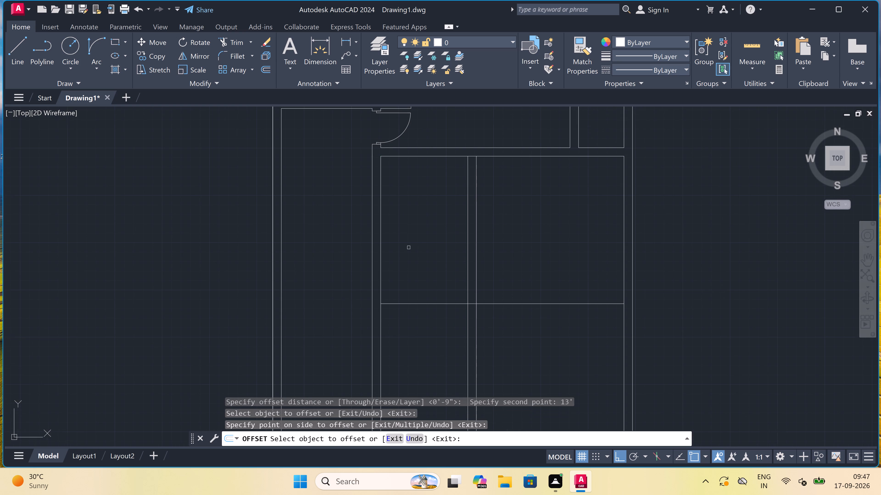
scroll(409, 247, "down", 1)
scroll(408, 262, "up", 3)
key("Escape")
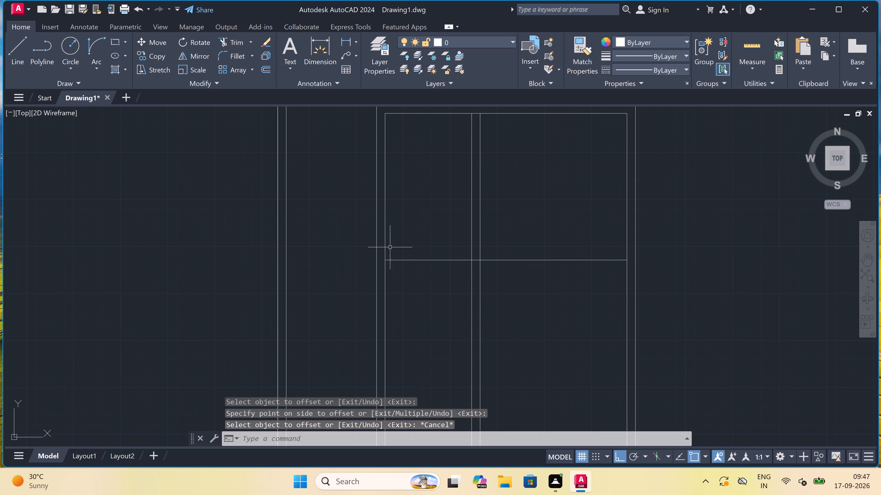
Offset the new horizontal line 9" downward to form the second face of the cross wall.
key("space")
left_click(414, 259)
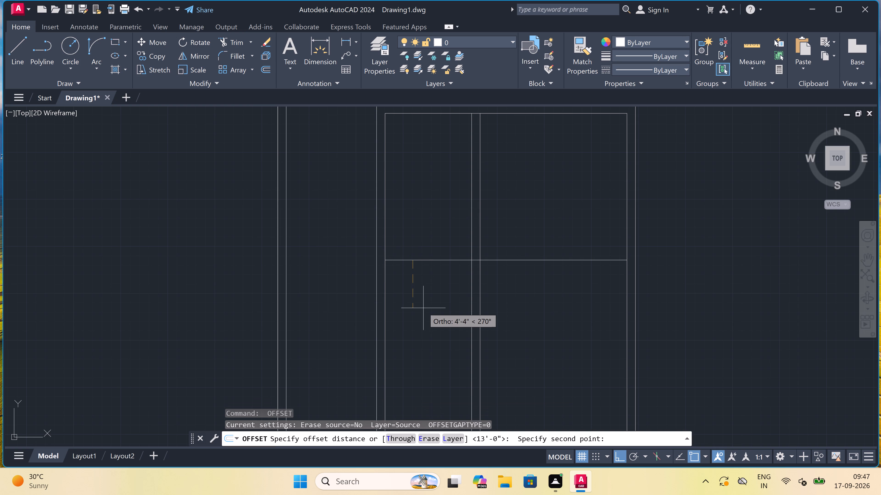
key("9")
type("\"")
key("space")
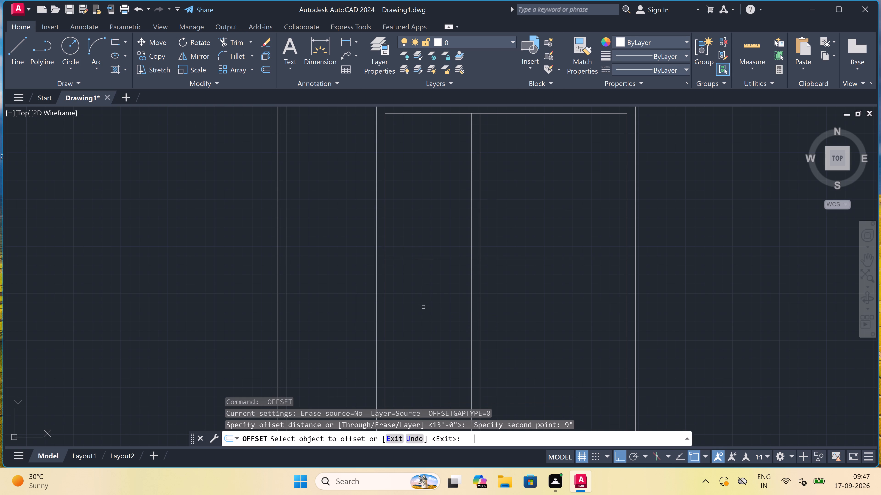
left_click(424, 261)
left_click(425, 278)
key("Escape")
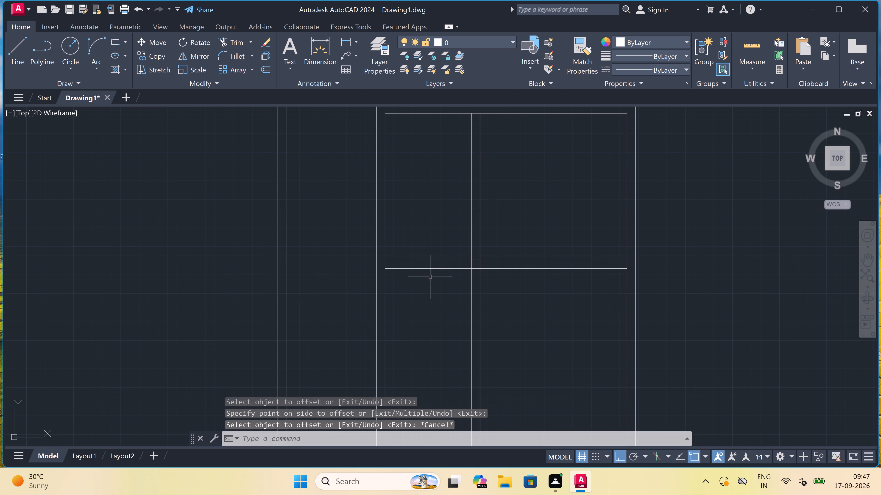
Offset the lower line of the horizontal wall at the top of the rooms 11' downward.
key("space")
scroll(559, 99, "down", 2)
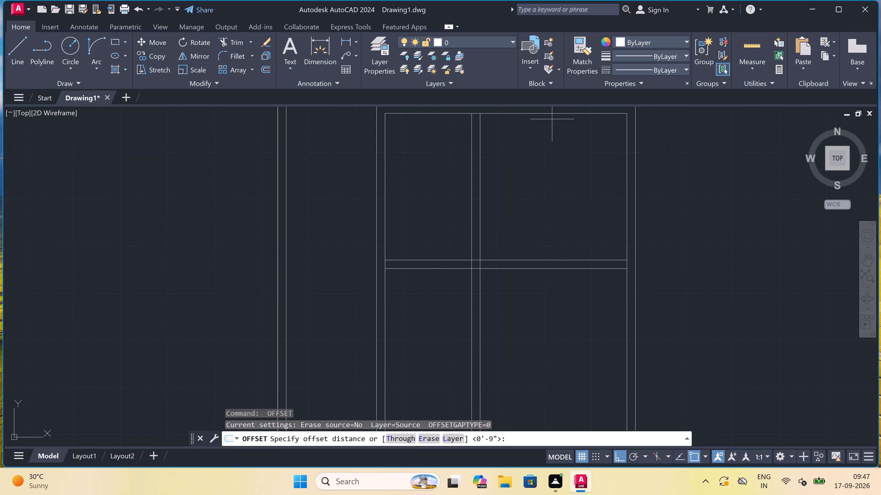
left_click_drag(553, 114, 553, 116)
type("11'")
key("space")
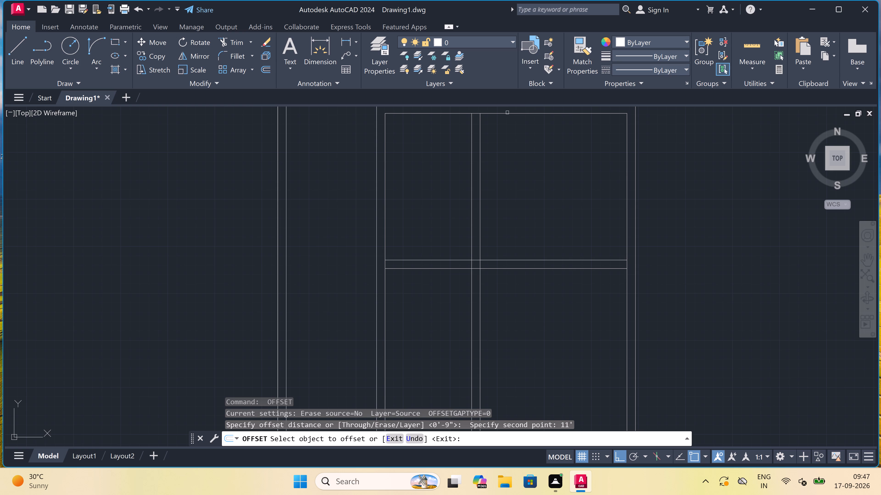
left_click_drag(507, 113, 507, 115)
left_click(510, 150)
key("Escape")
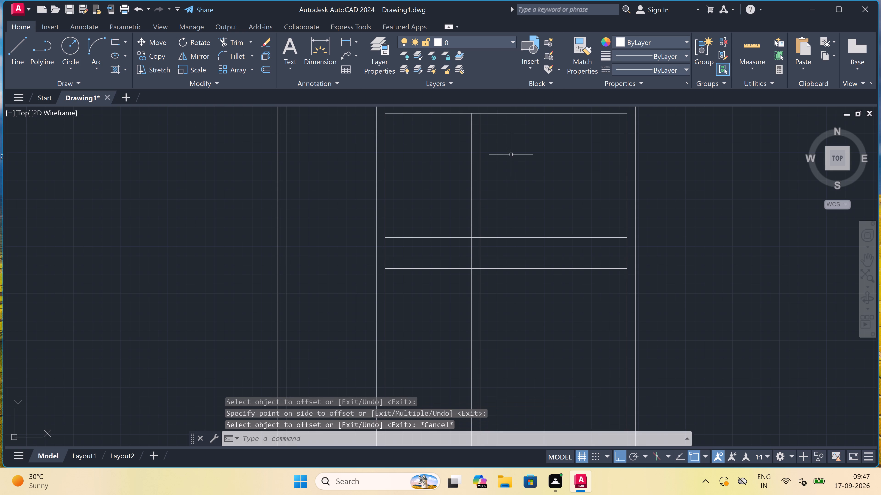
Offset the 11' line 9" downward to form the second face of the upper cross wall.
key("space")
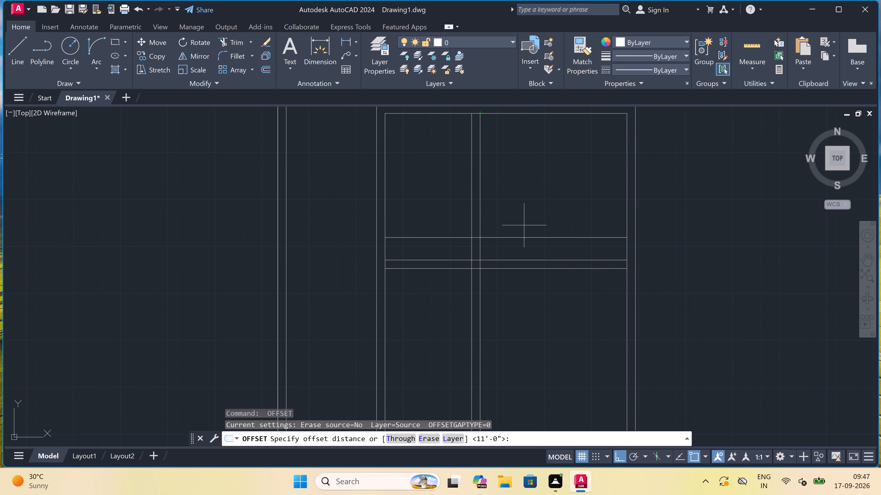
left_click_drag(524, 236, 524, 241)
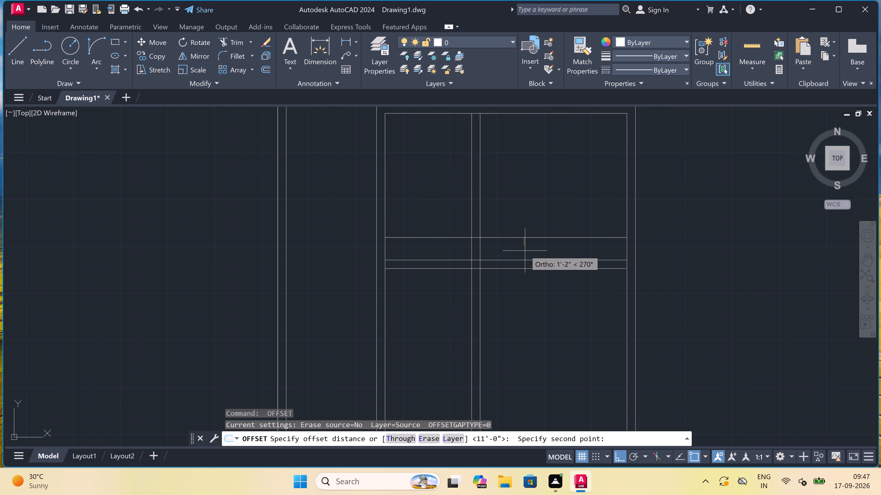
type("9\"")
key("space")
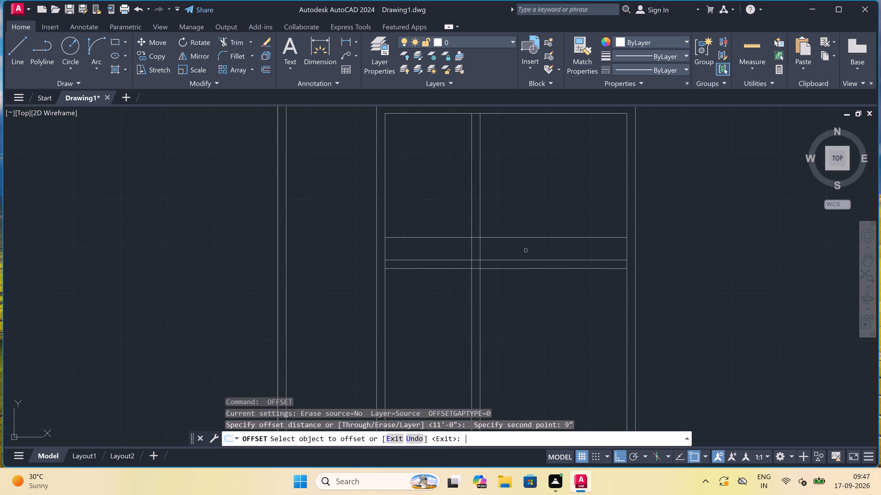
scroll(527, 250, "up", 2)
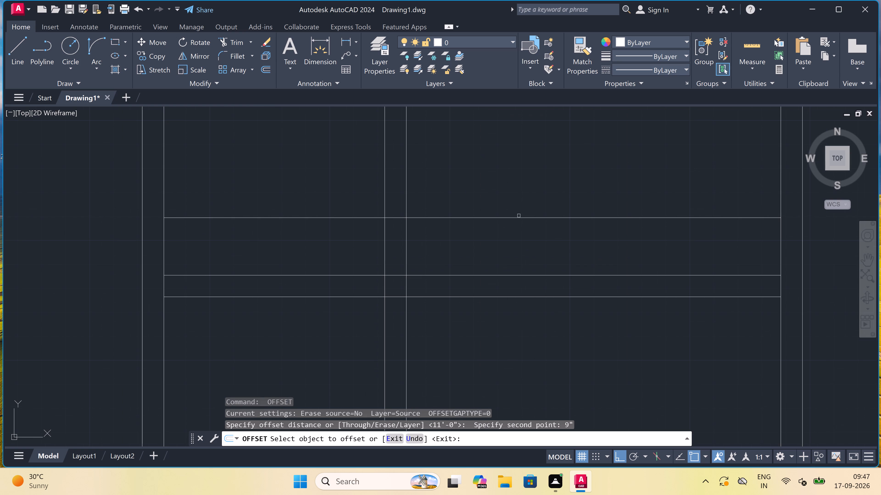
left_click_drag(518, 218, 518, 221)
left_click(515, 239)
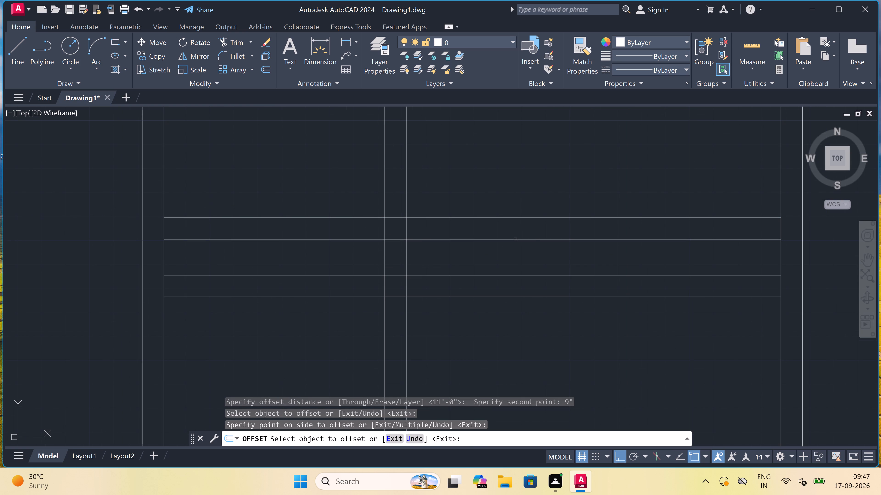
key("Escape")
Trim the upper cross wall out of the left room, clear all lines crossing the vertical partition, and open its junction with the upper cross wall.
type("tr")
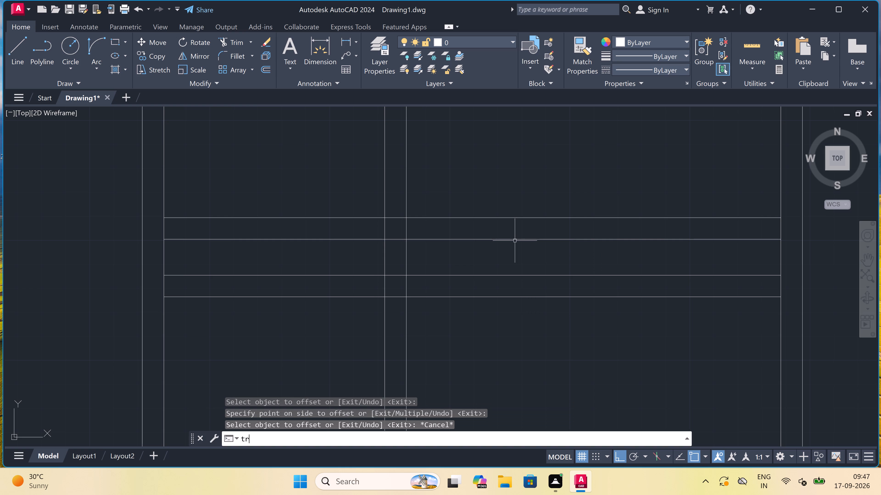
key("space")
left_click(352, 263)
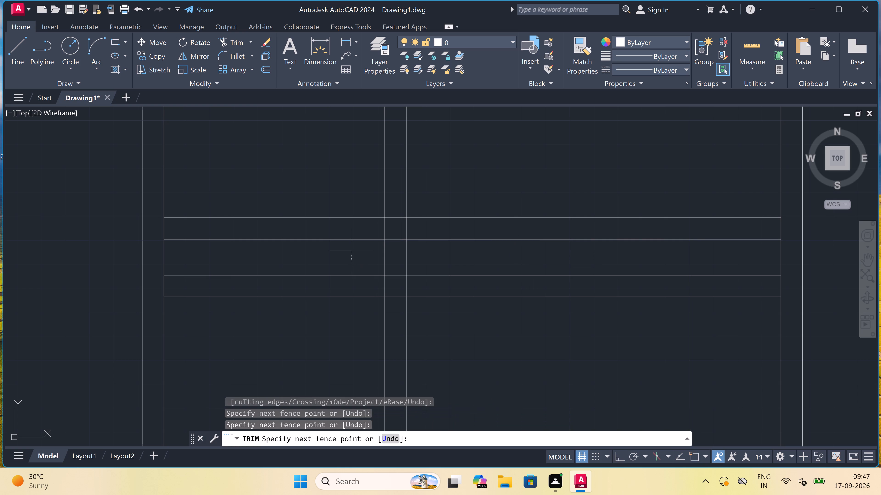
left_click(348, 194)
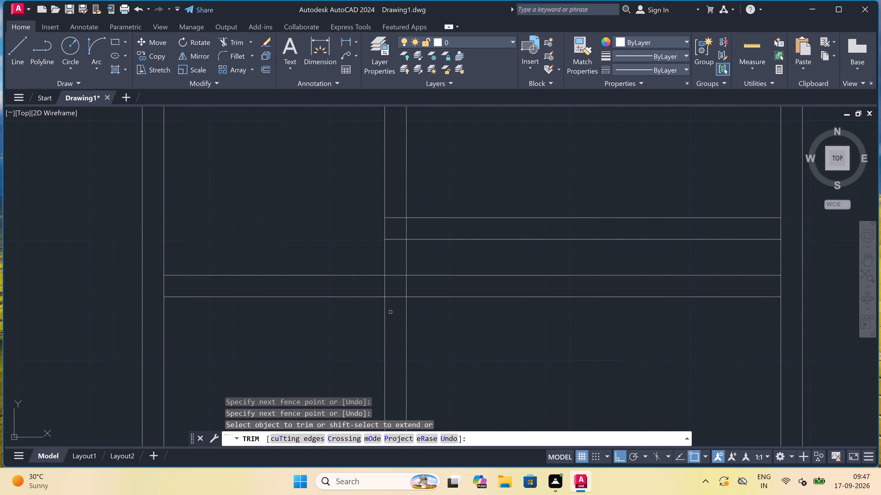
left_click_drag(393, 310, 393, 307)
left_click(399, 201)
left_click(403, 235)
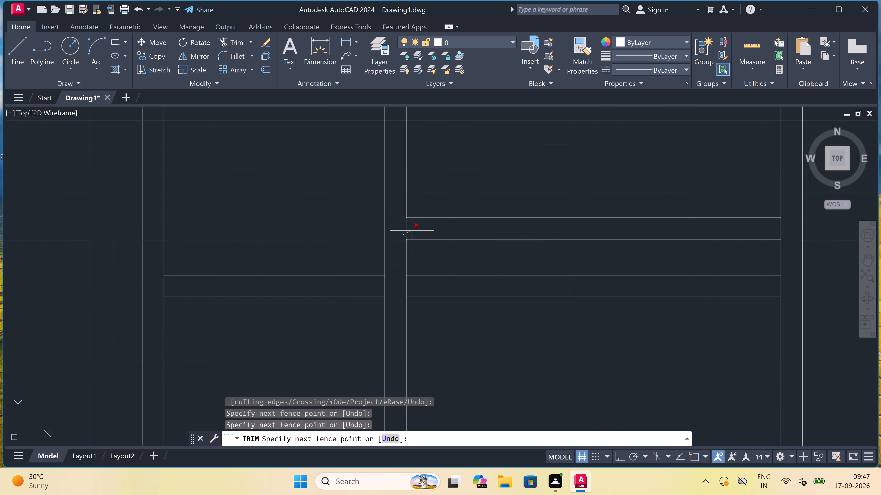
left_click_drag(412, 236, 419, 254)
Trim both lines of the lower cross wall out of the right room.
left_click(423, 263)
left_click(436, 315)
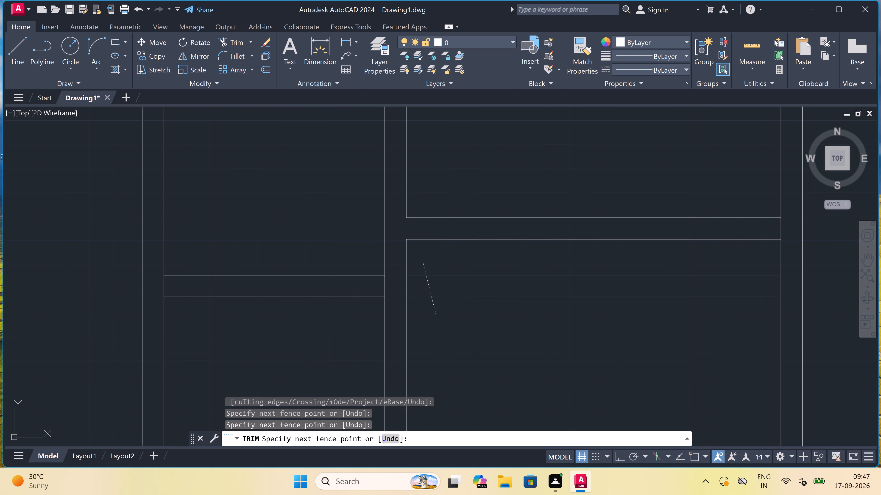
Trim the right outer wall's inner line between the two faces of the right room's cross wall to open the junction.
scroll(437, 315, "down", 3)
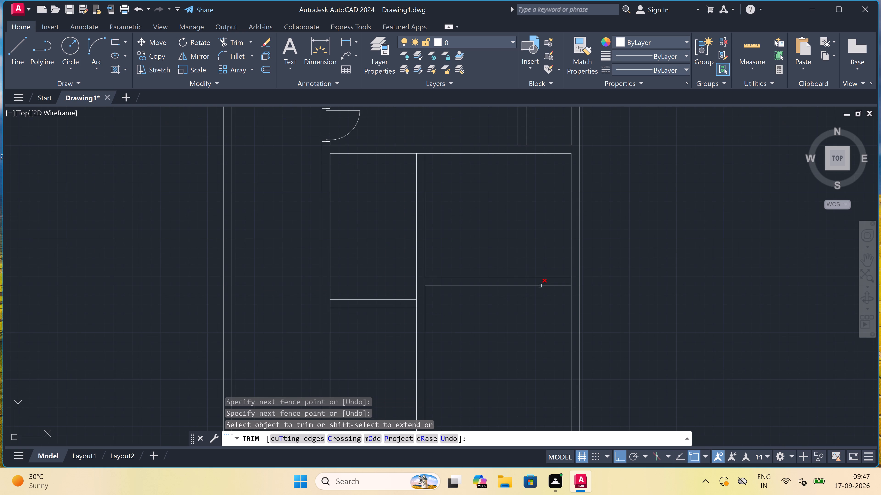
scroll(556, 275, "up", 2)
scroll(588, 289, "up", 3)
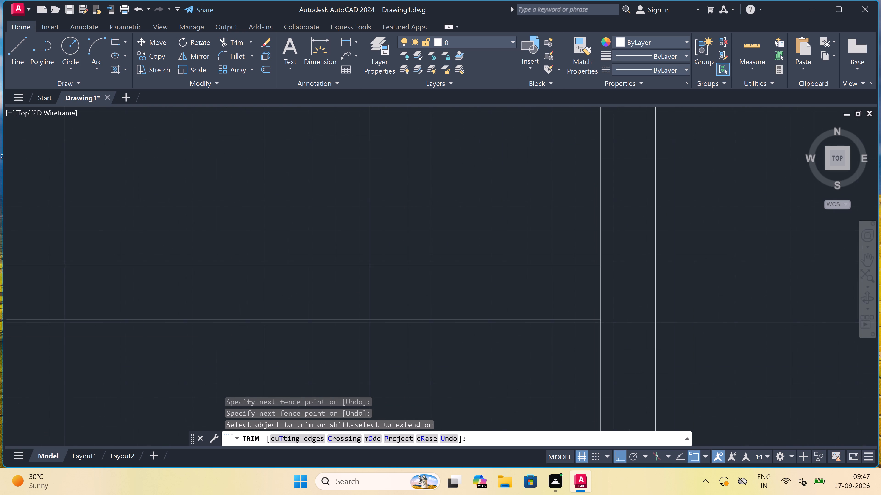
left_click_drag(590, 289, 592, 289)
left_click(627, 287)
scroll(520, 260, "down", 6)
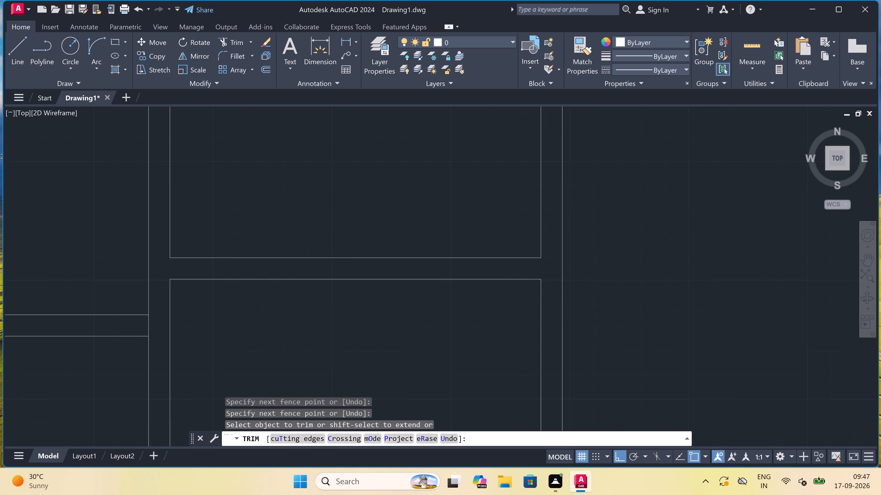
scroll(520, 260, "down", 3)
scroll(458, 266, "up", 3)
scroll(458, 266, "down", 2)
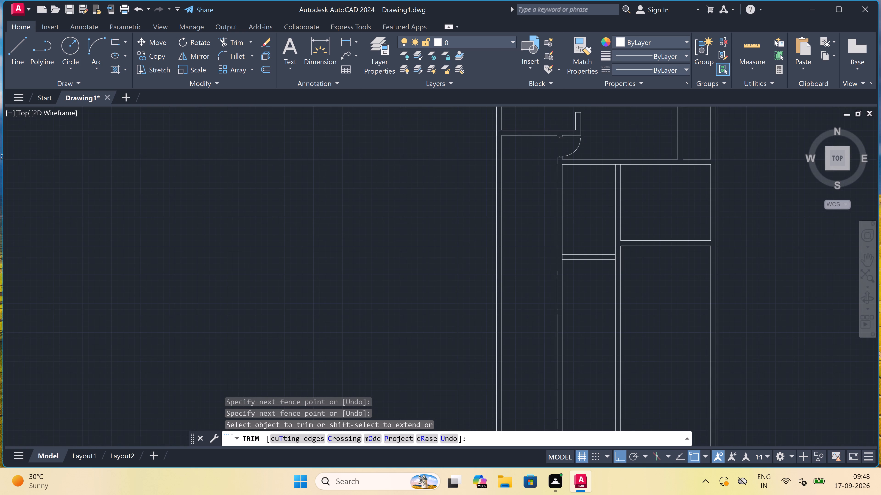
scroll(458, 267, "down", 1)
scroll(493, 267, "up", 3)
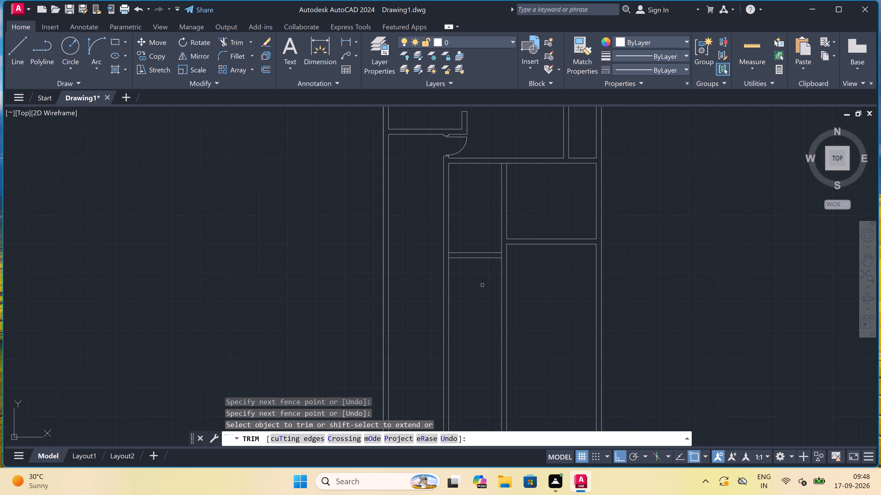
key("Escape")
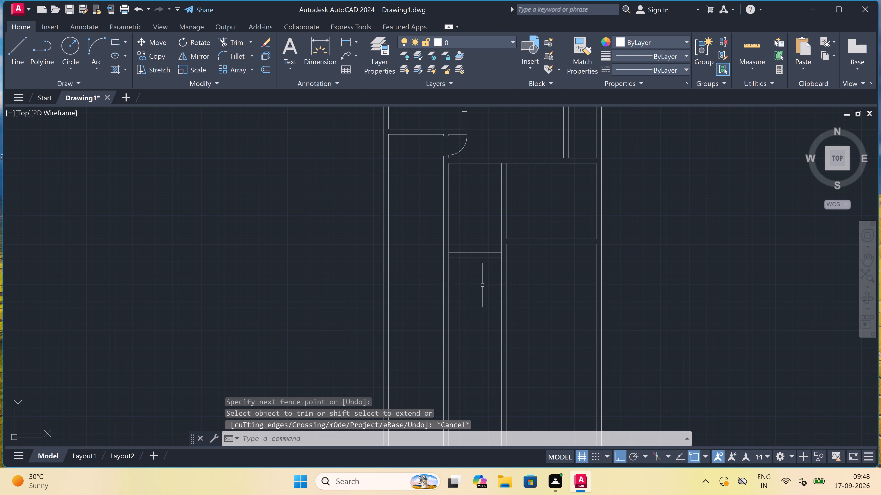
Offset the lower face of the left room's cross wall 5'9" downward.
type("o")
key("space")
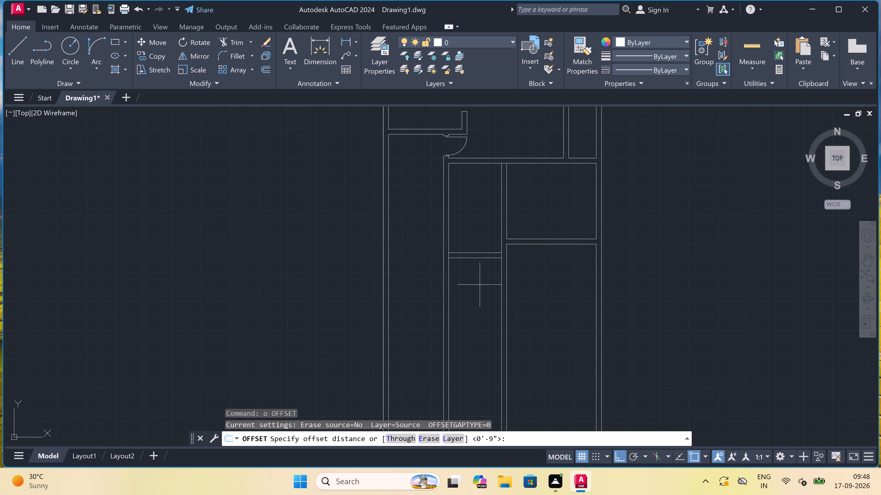
scroll(480, 286, "up", 1)
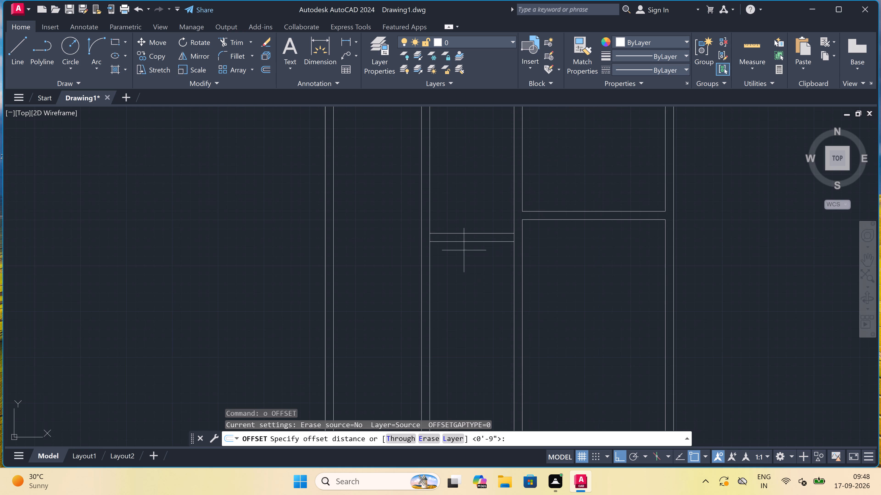
left_click_drag(465, 244, 463, 261)
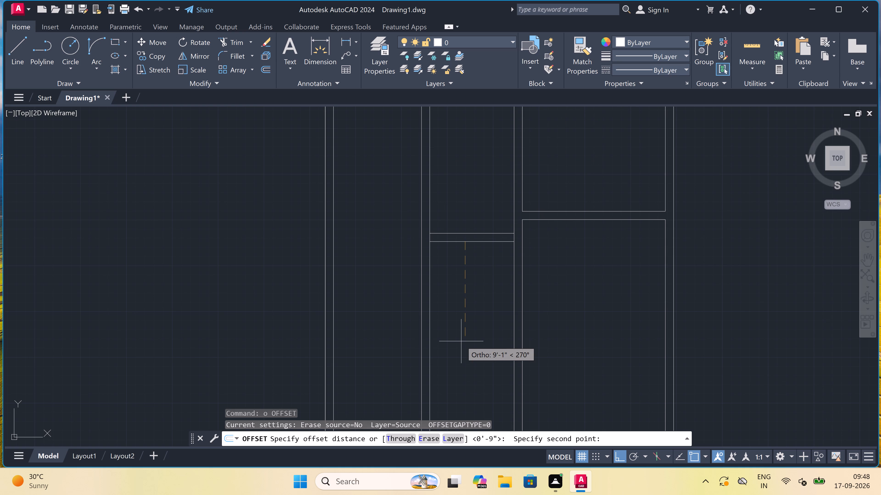
key("5")
type("'9\"")
key("space")
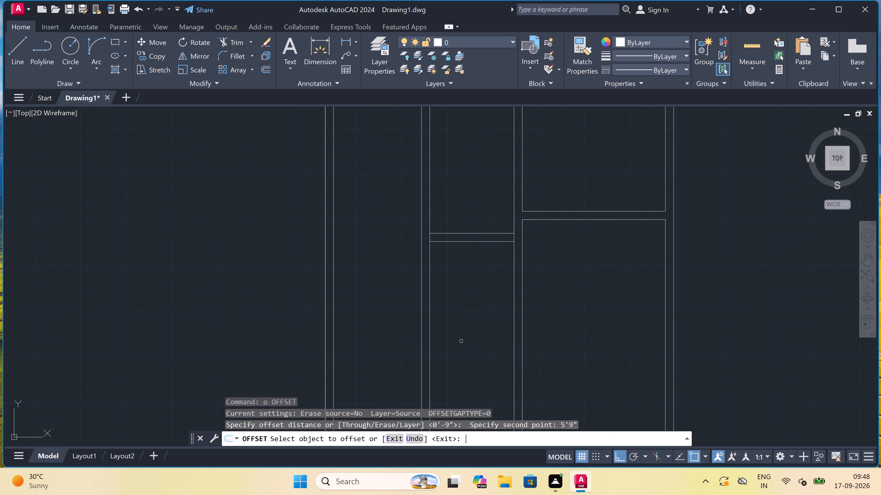
left_click(465, 242)
left_click(462, 270)
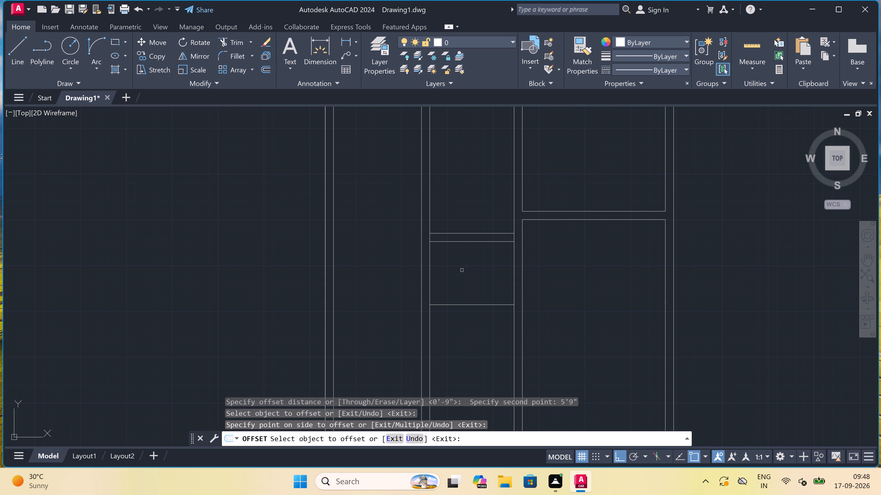
key("Escape")
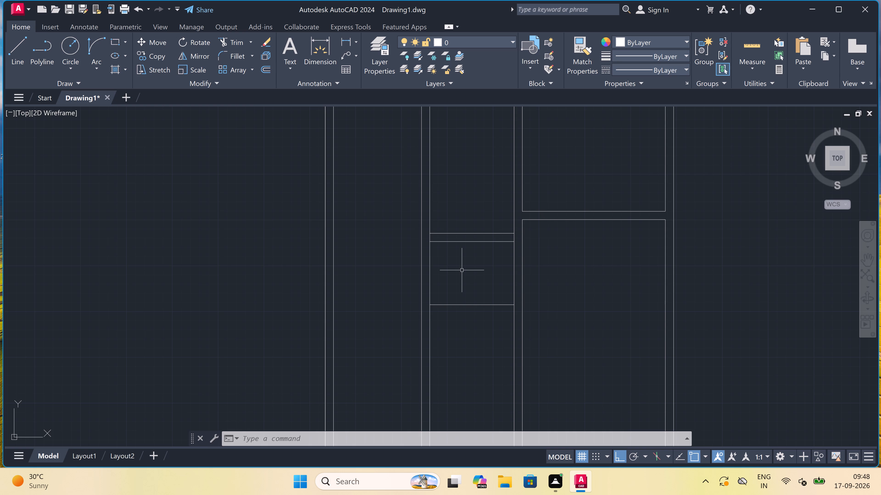
Extend the offset line below the middle room's cross wall both ways to the outermost lines of the left and right outer walls.
type("ex")
key("space")
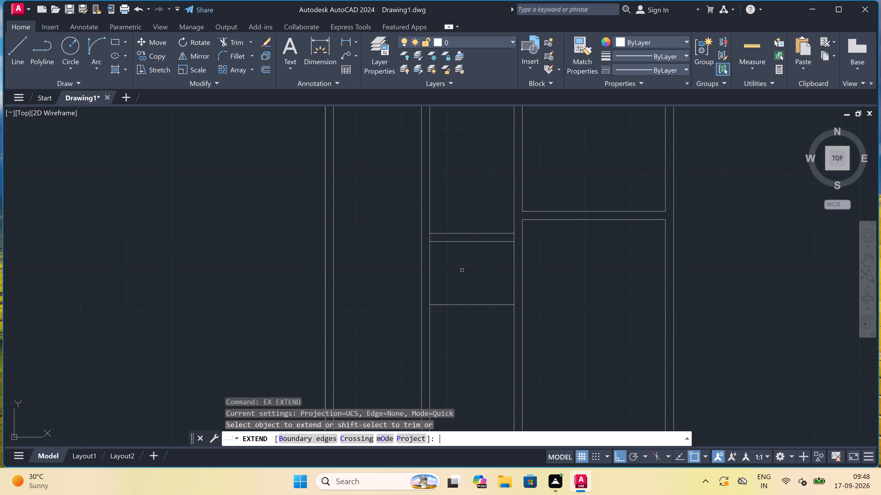
left_click_drag(462, 270, 463, 282)
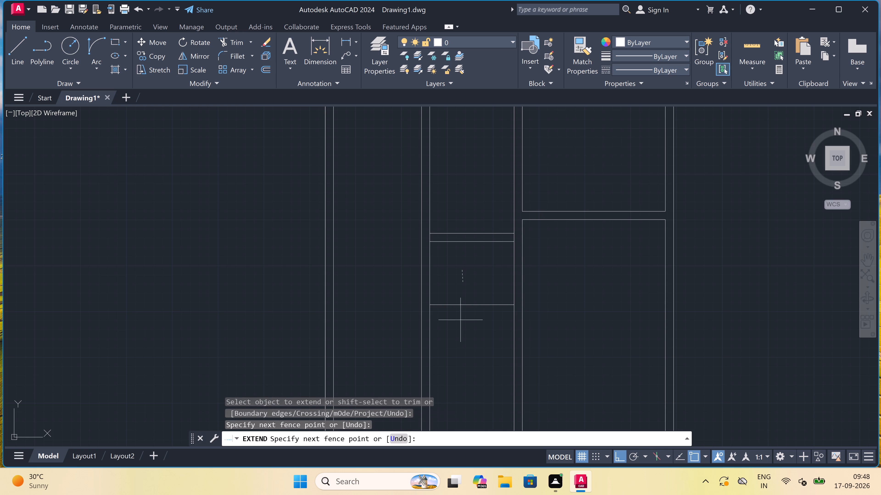
left_click(454, 352)
left_click(467, 289)
left_click_drag(477, 350, 480, 352)
left_click(487, 291)
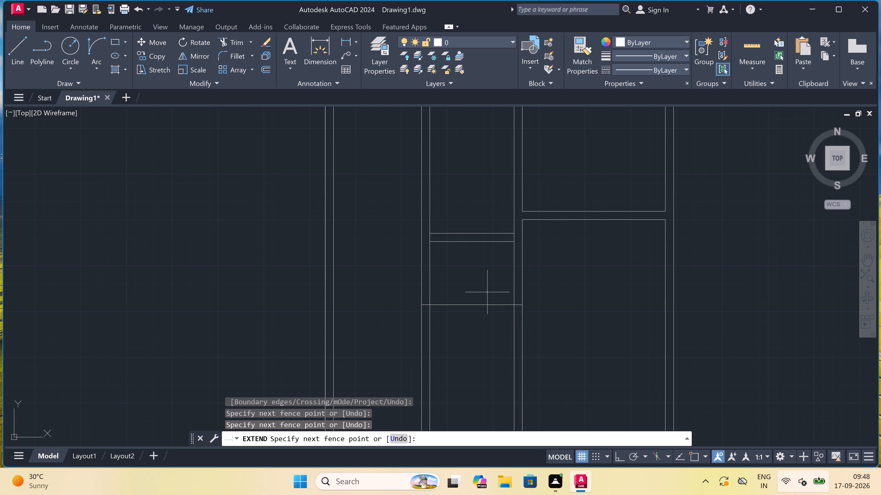
left_click(540, 342)
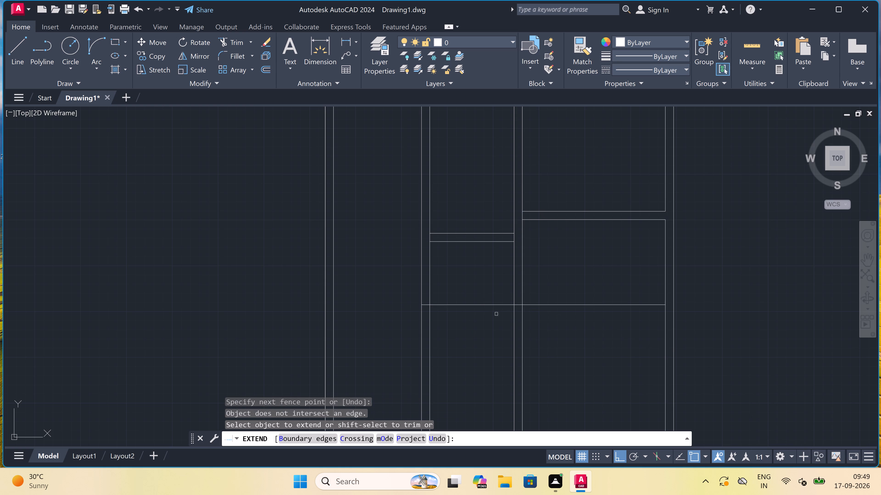
left_click(475, 294)
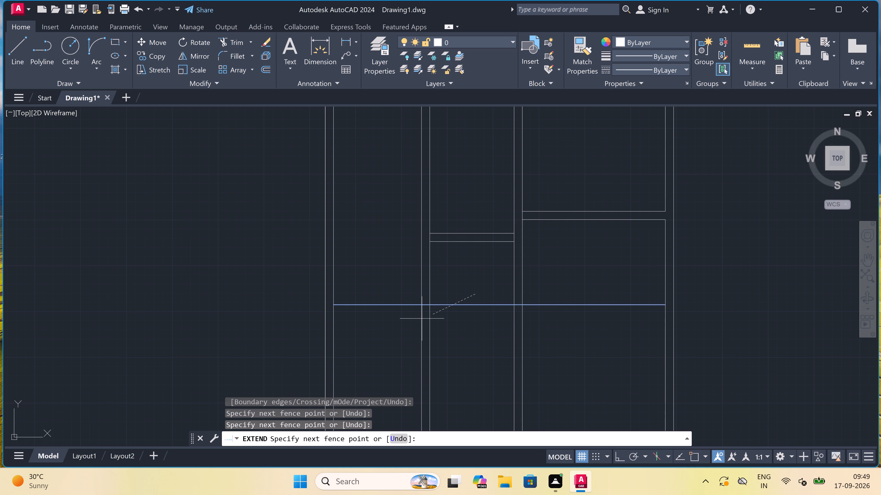
left_click(406, 330)
left_click(406, 330)
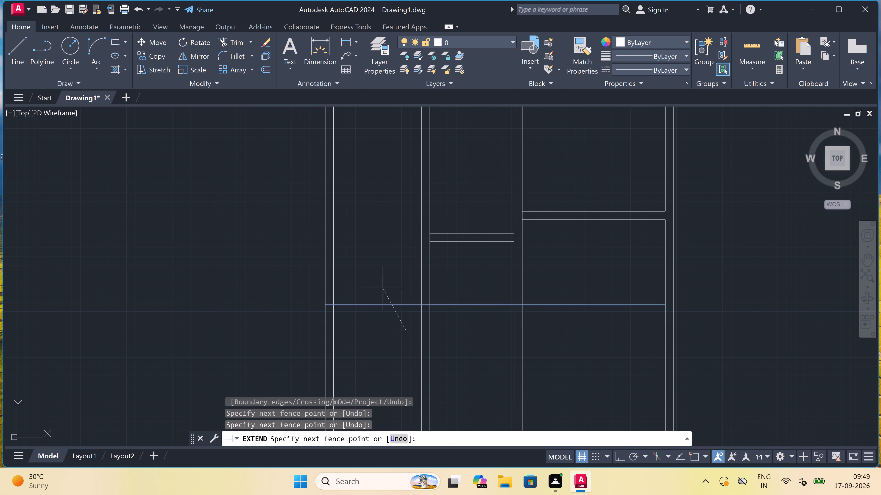
left_click(382, 283)
left_click_drag(580, 339, 583, 338)
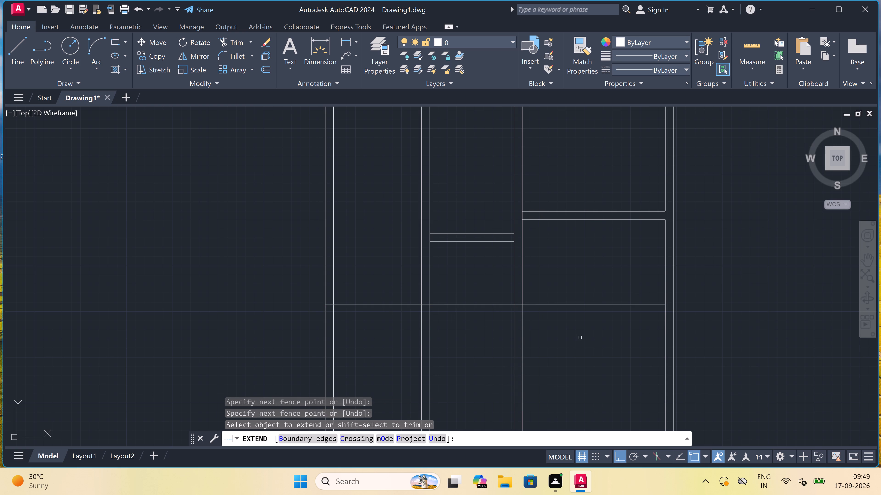
left_click(626, 285)
key("Escape")
Trim all vertical wall lines extending below the new full-width bottom line.
type("tr")
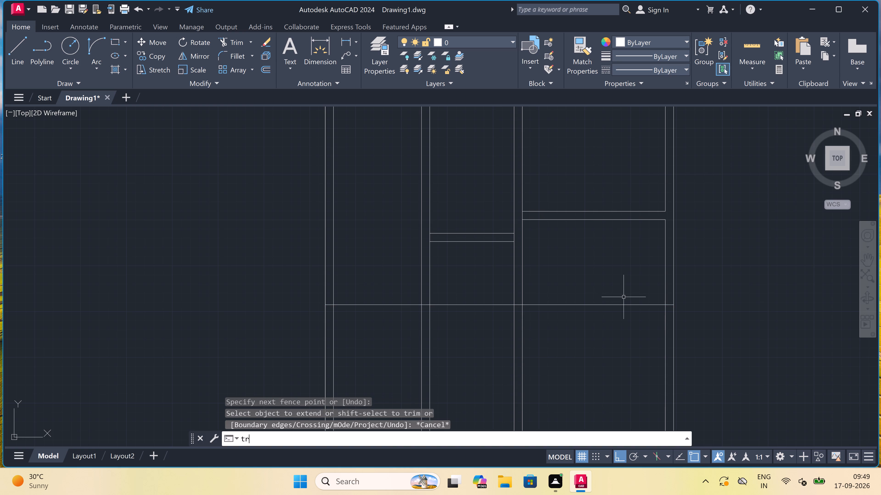
key("space")
scroll(629, 302, "down", 3)
left_click(653, 332)
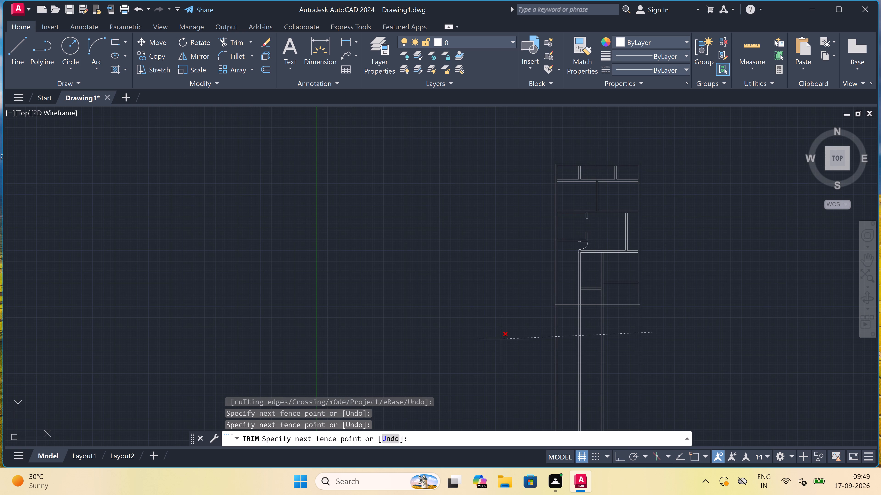
left_click(500, 339)
key("Escape")
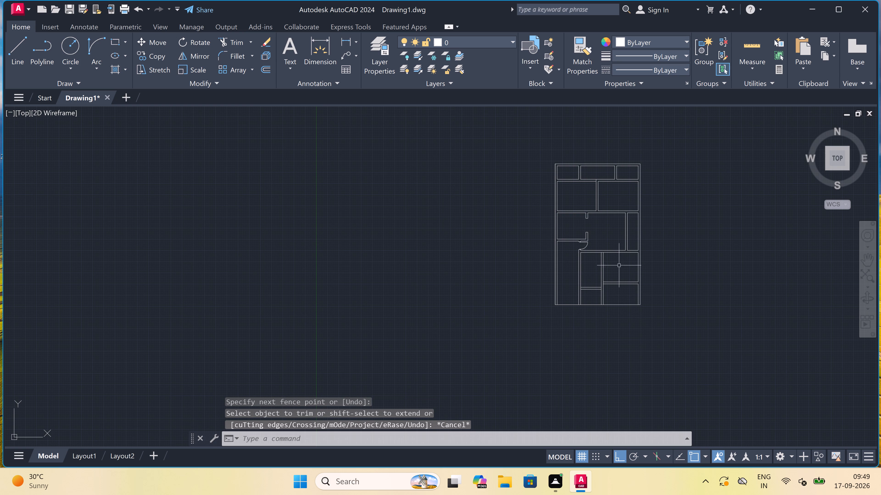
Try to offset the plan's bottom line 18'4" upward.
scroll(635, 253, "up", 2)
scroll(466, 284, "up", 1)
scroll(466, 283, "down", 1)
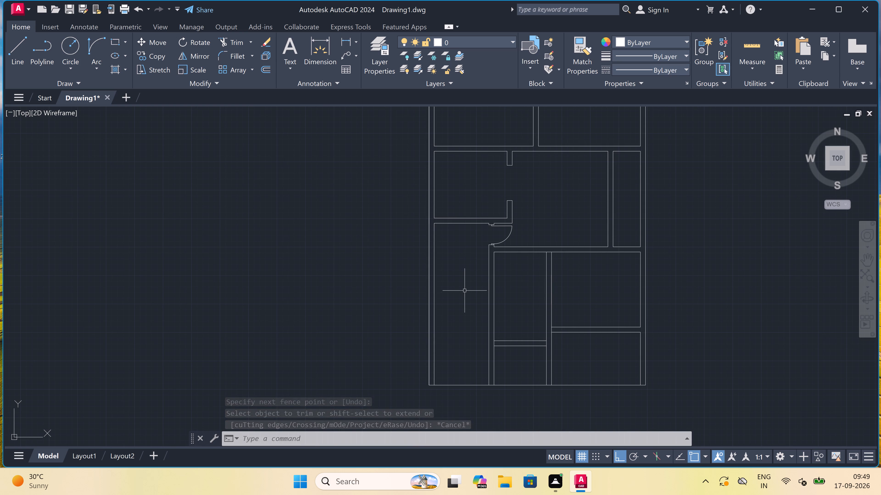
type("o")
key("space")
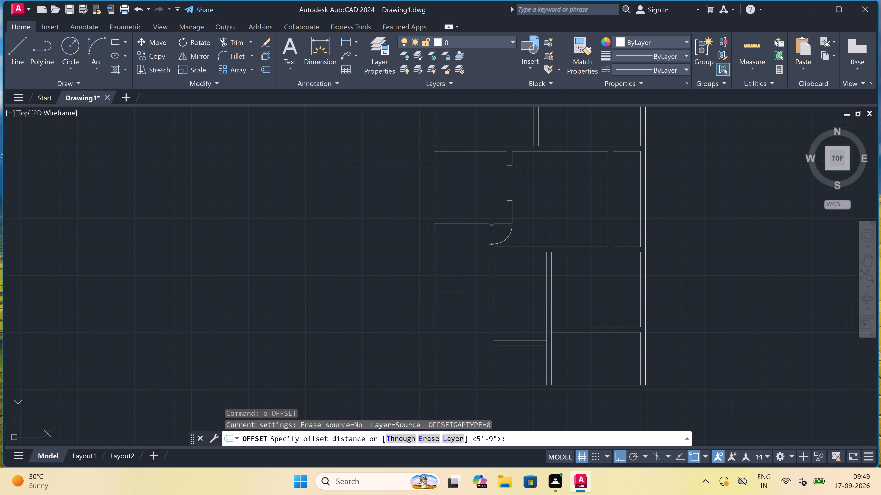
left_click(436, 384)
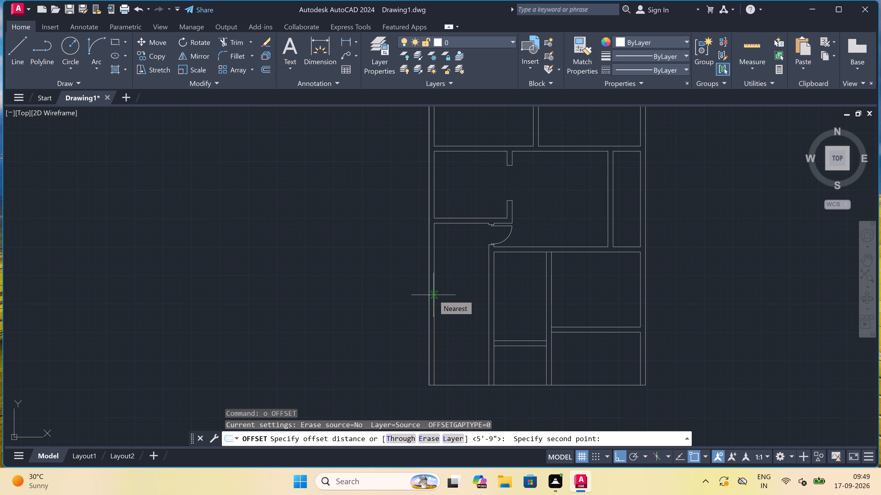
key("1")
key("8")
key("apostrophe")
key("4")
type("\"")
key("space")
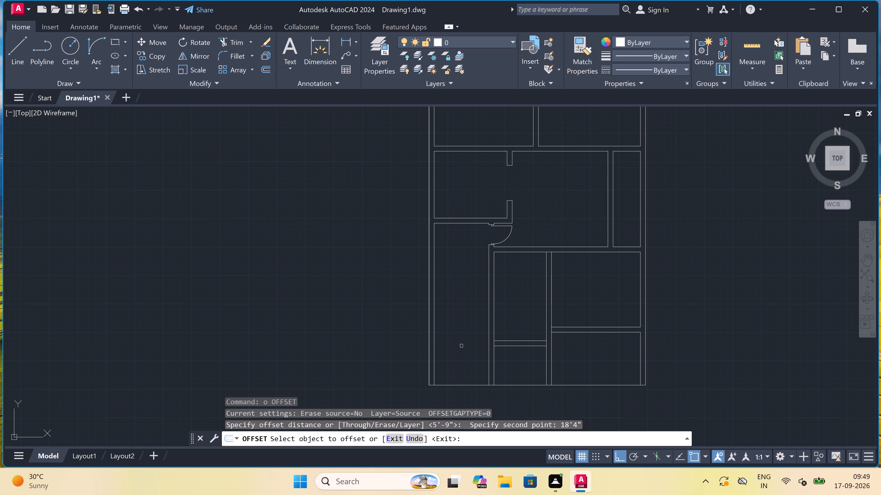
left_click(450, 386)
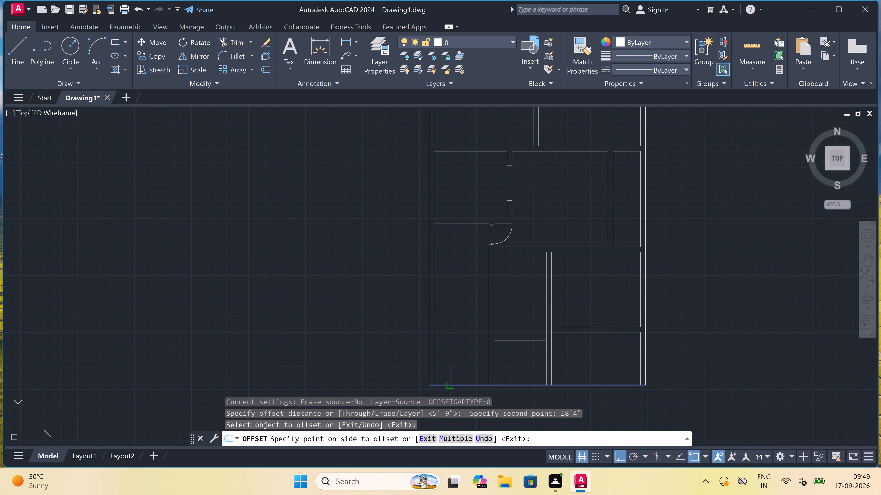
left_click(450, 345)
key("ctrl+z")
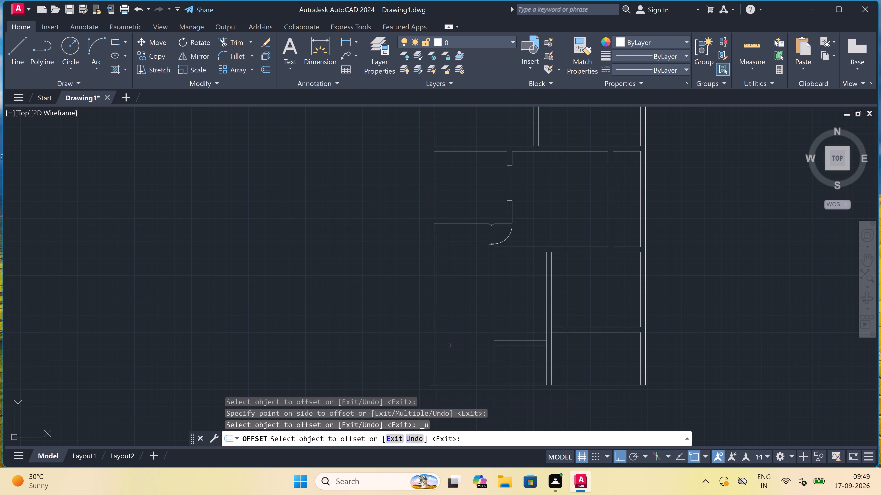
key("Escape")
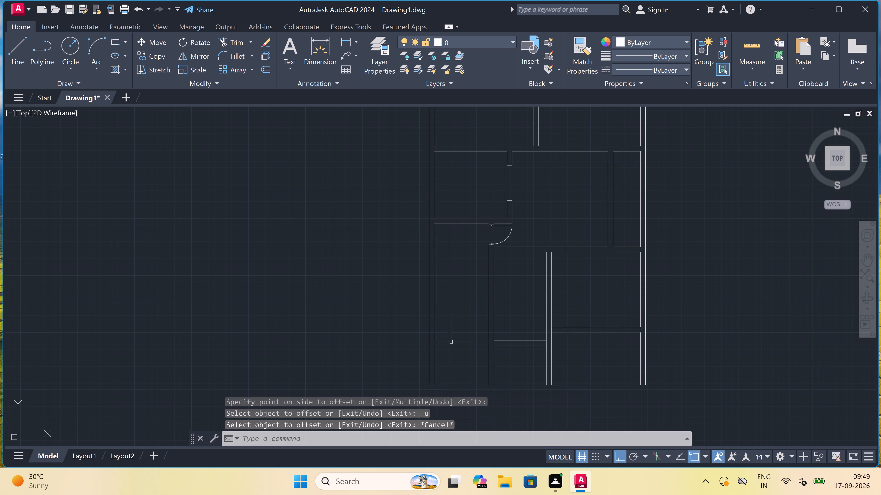
Draw a line from the narrow left room's upper-left inner corner 10' down, another 2' down, and across to the partition's near face.
scroll(454, 314, "up", 1)
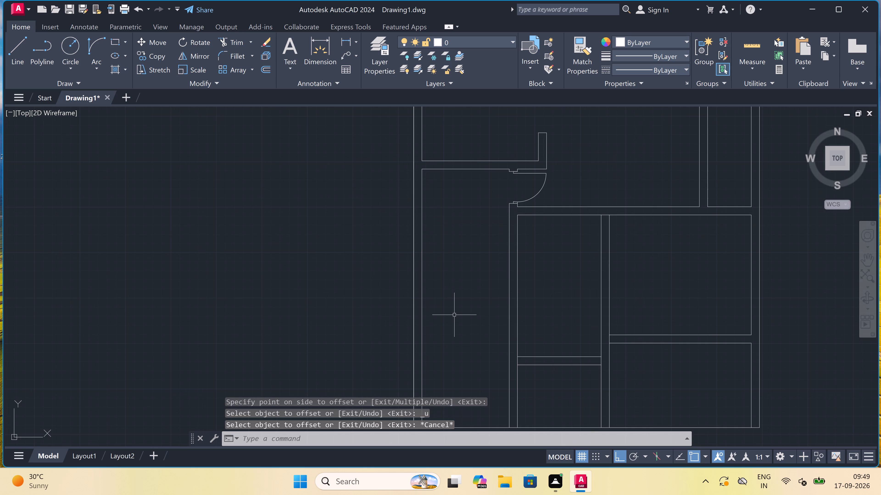
scroll(454, 316, "up", 1)
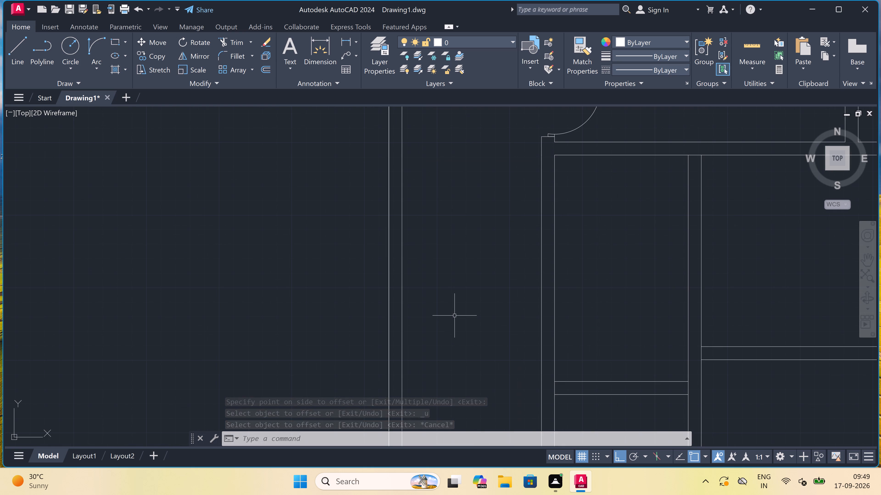
scroll(454, 316, "down", 1)
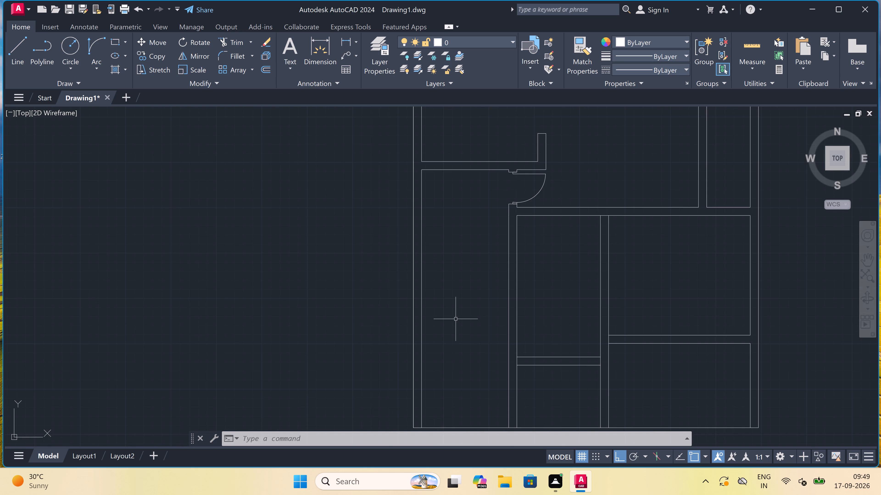
key("Escape")
type("l")
key("space")
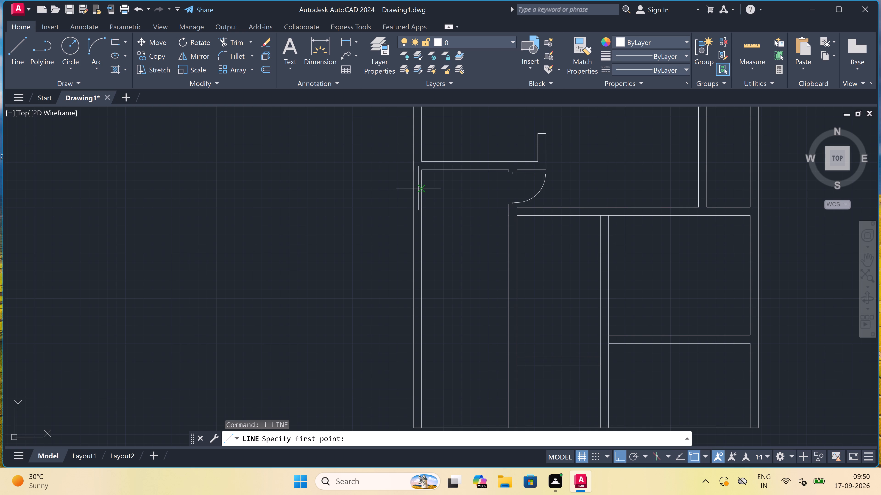
left_click(422, 172)
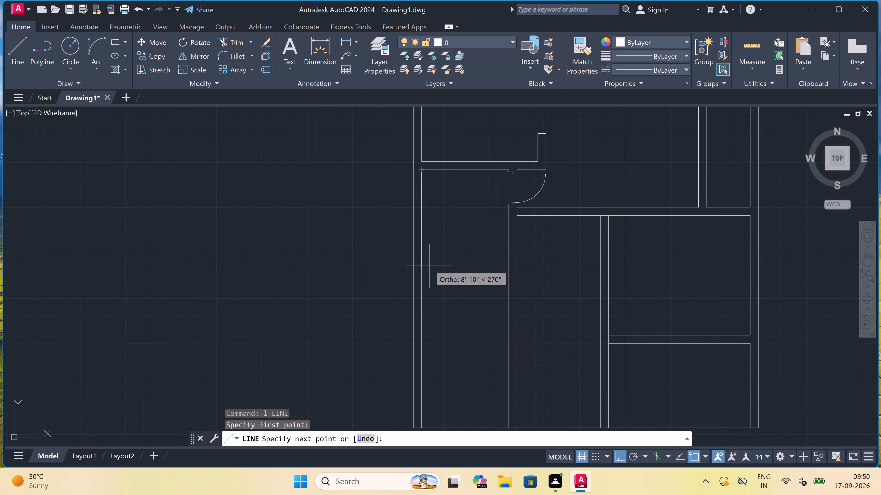
key("1")
type("0'")
key("space")
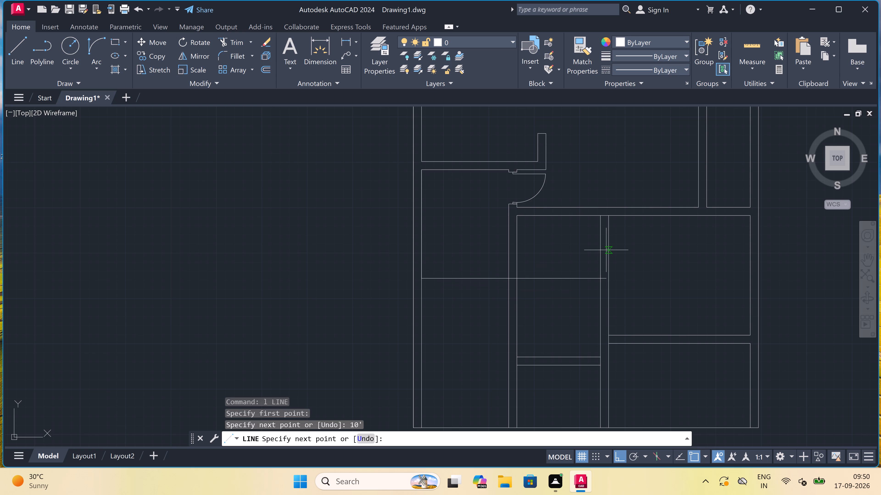
scroll(429, 330, "down", 3)
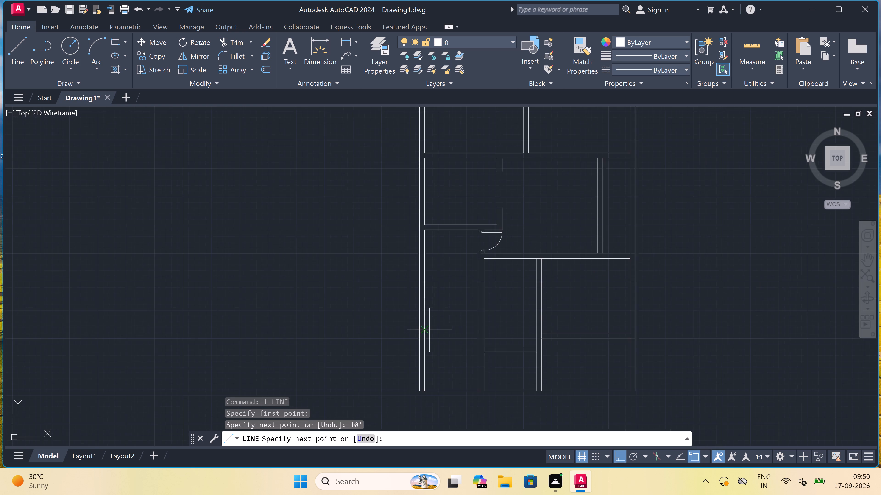
scroll(429, 330, "up", 2)
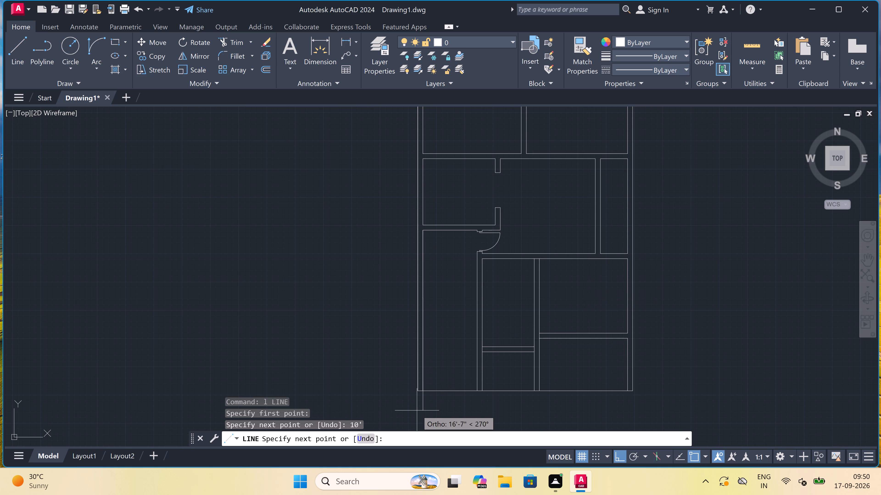
key("2")
type("'")
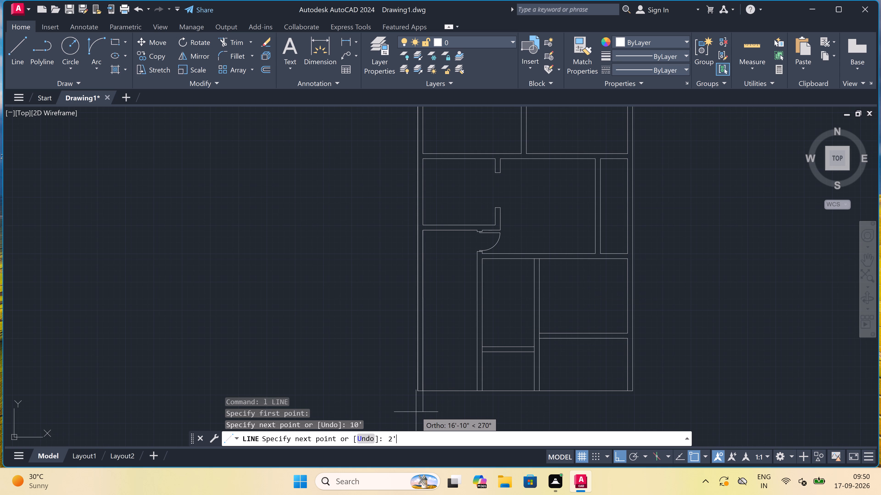
key("space")
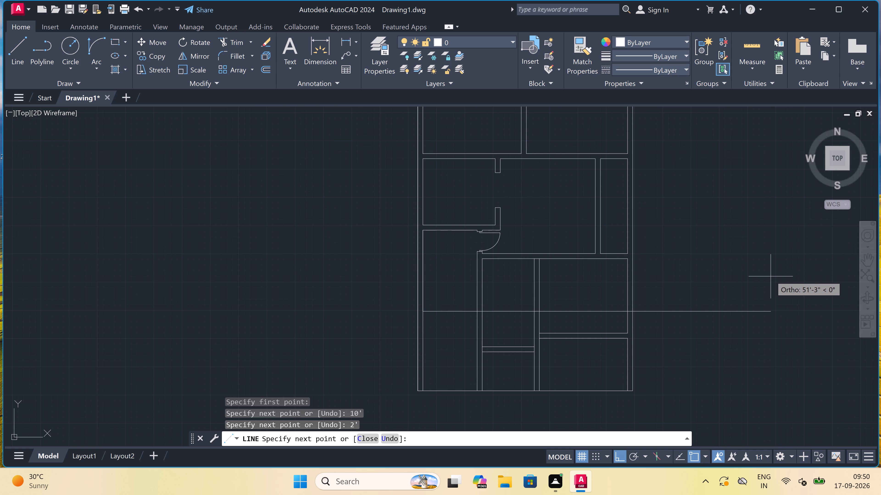
scroll(380, 285, "up", 2)
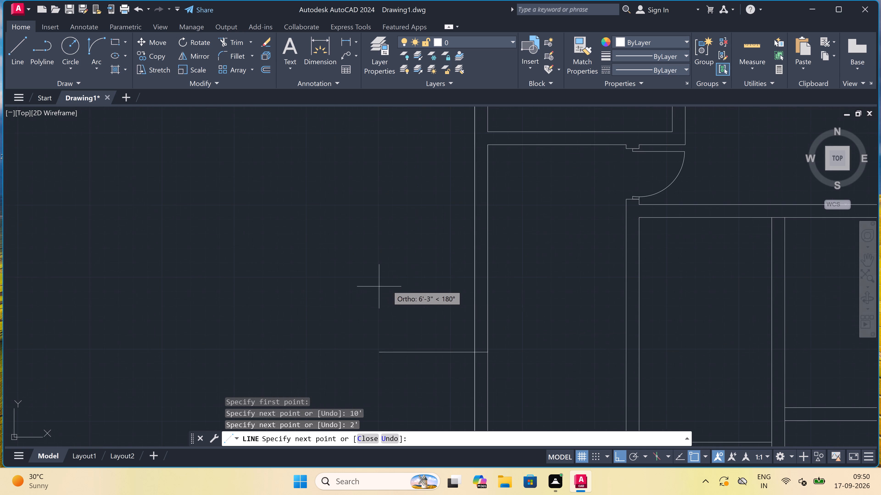
left_click(626, 350)
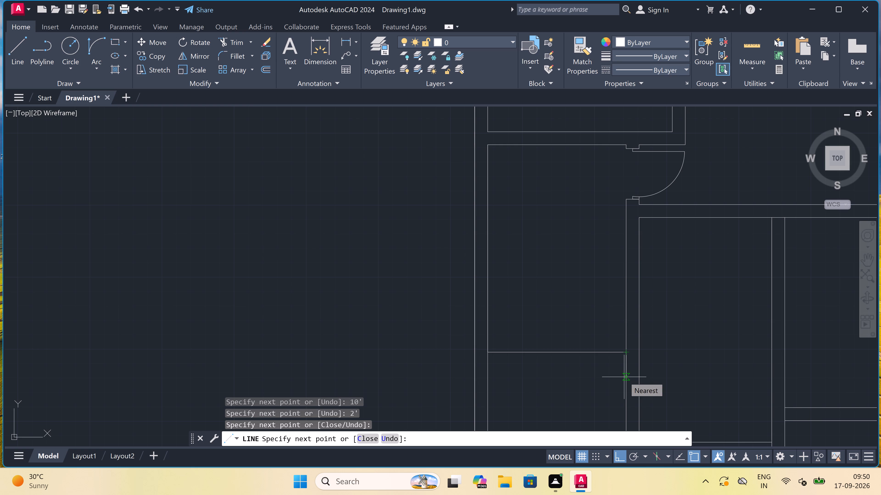
key("Escape")
Draw a vertical centre line in the narrow left room from the cross line's midpoint up to the upper wall line.
type("l")
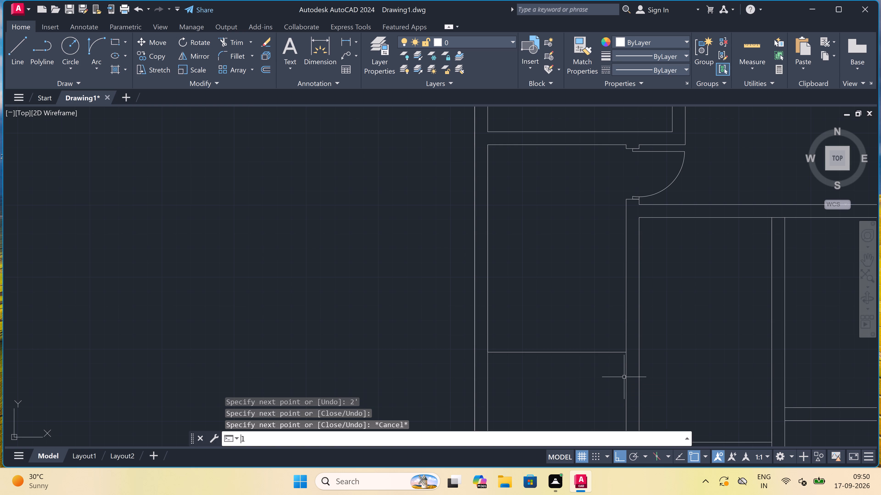
key("space")
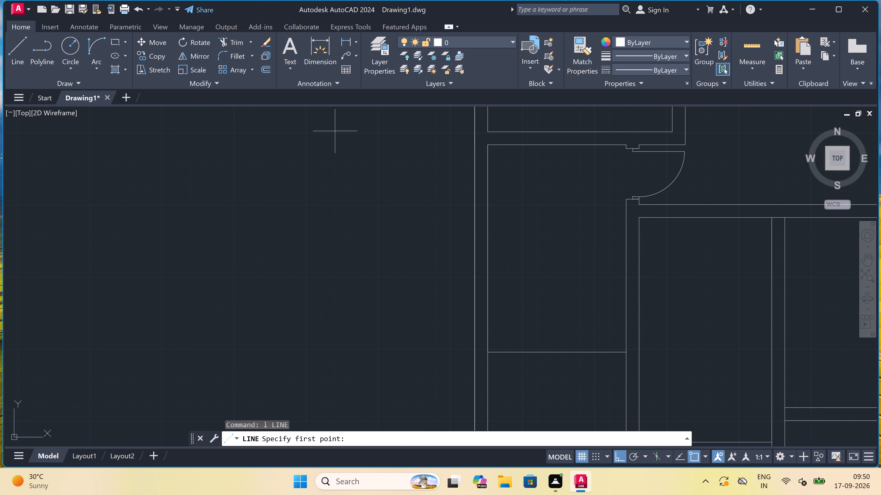
left_click(558, 352)
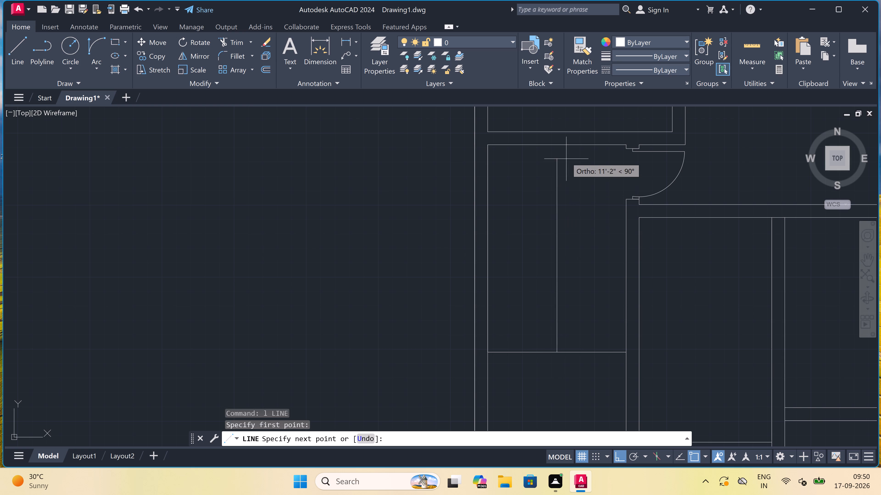
left_click(560, 144)
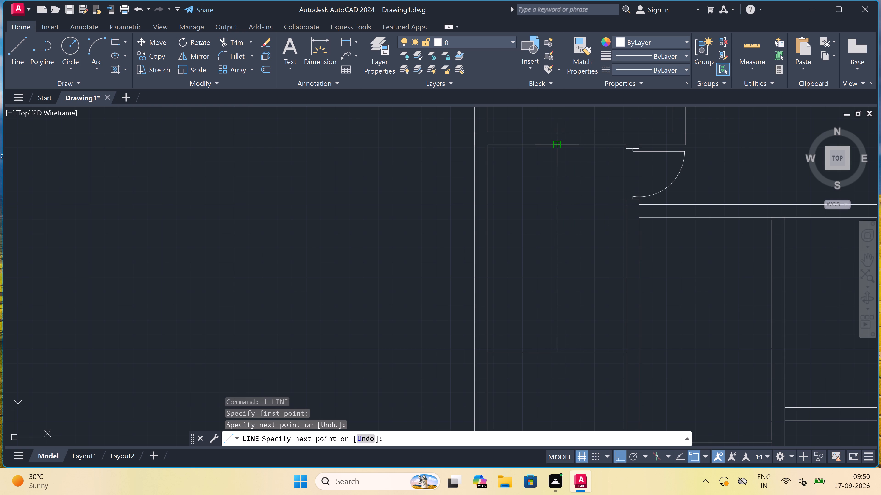
key("Escape")
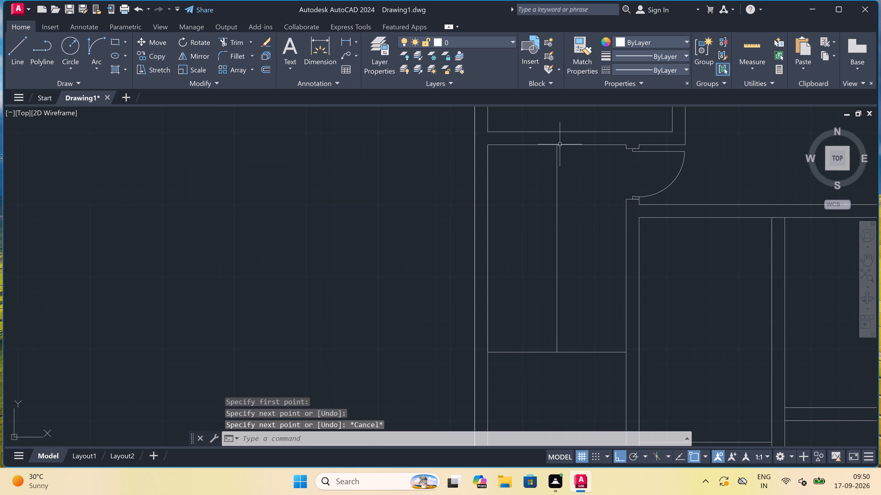
Draw a short horizontal line across the vertical centre line's midpoint, about 7" to its right, then about 1' back left.
scroll(560, 145, "down", 2)
scroll(569, 161, "up", 2)
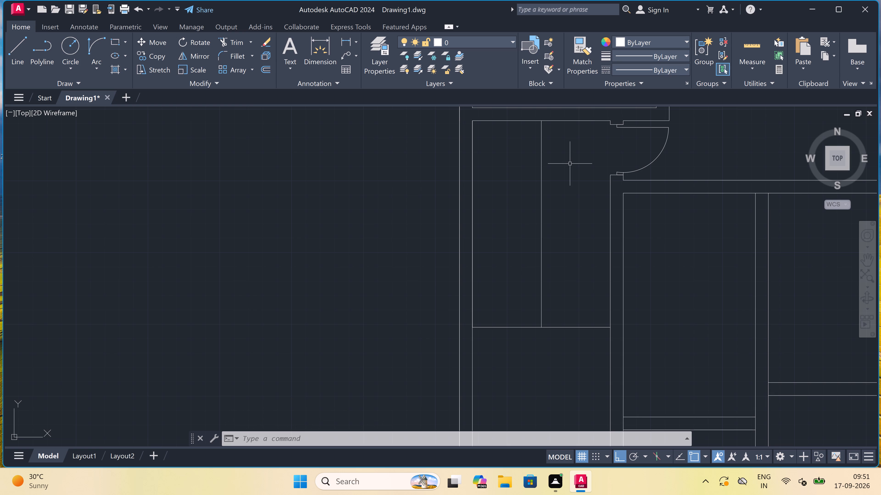
type("l")
key("space")
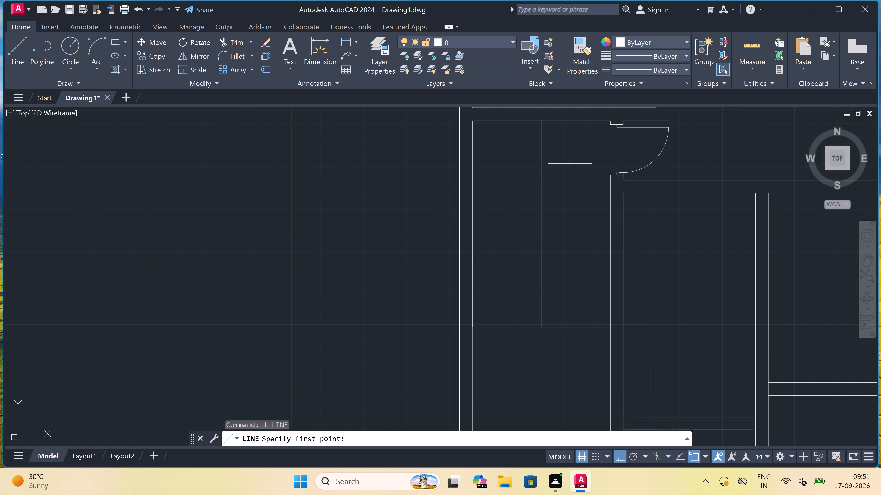
left_click(540, 220)
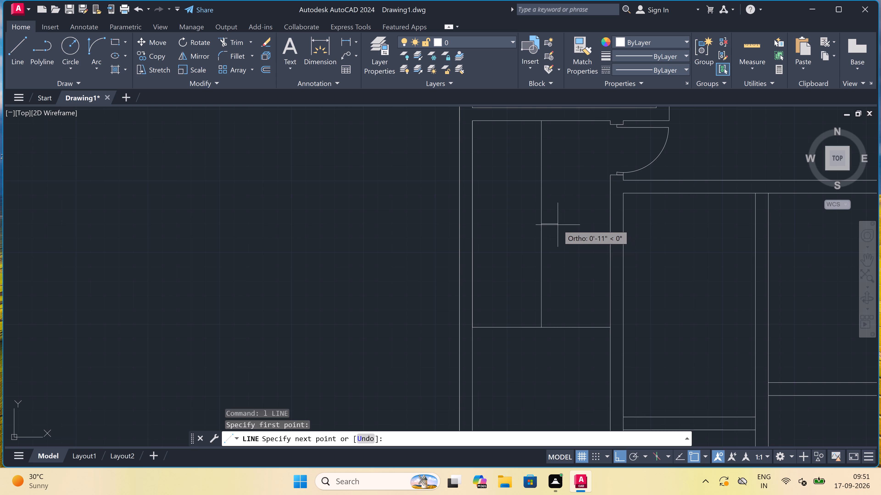
scroll(548, 224, "up", 2)
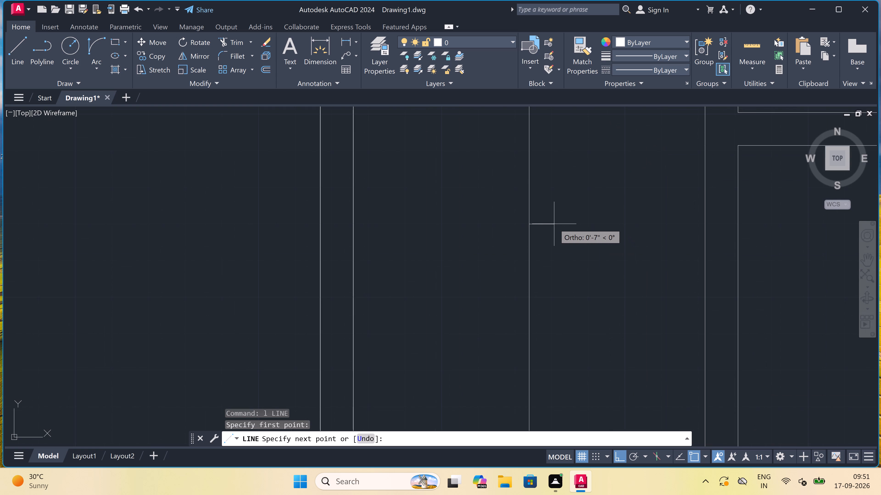
left_click(554, 224)
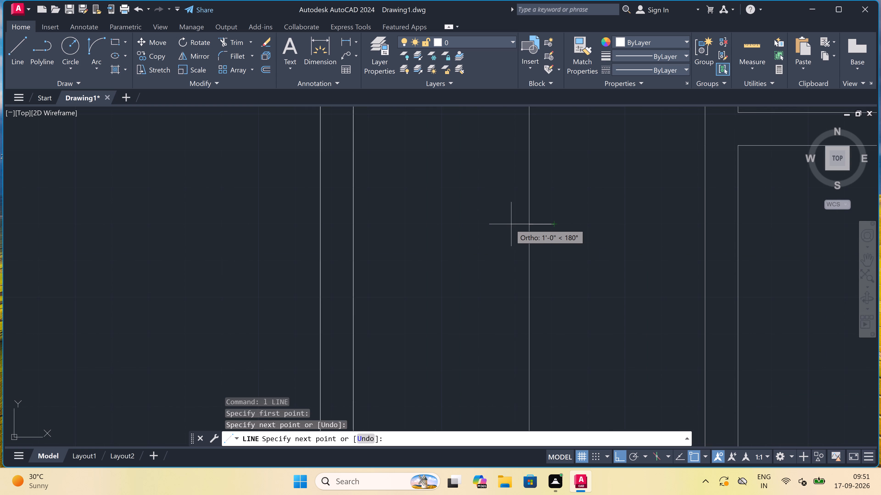
left_click(510, 223)
key("Escape")
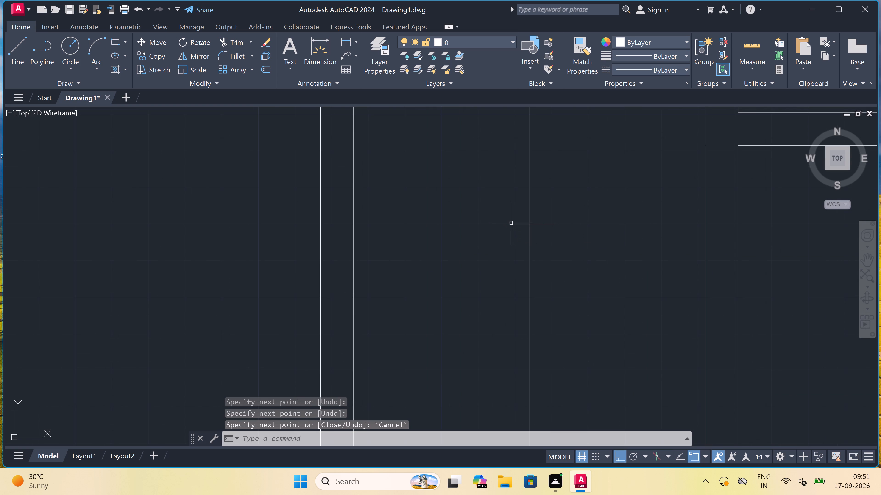
Draw a narrow upright rectangle straddling the vertical centre line around the short horizontal cross mark.
type("rex")
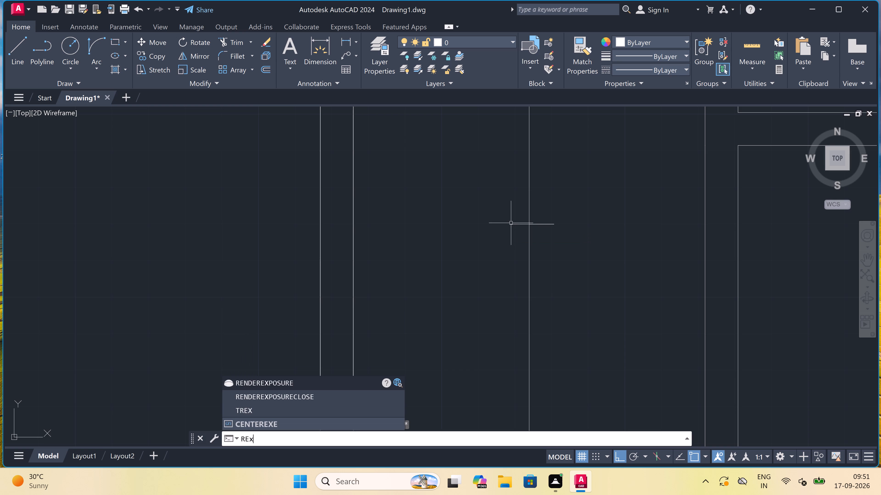
key("Escape")
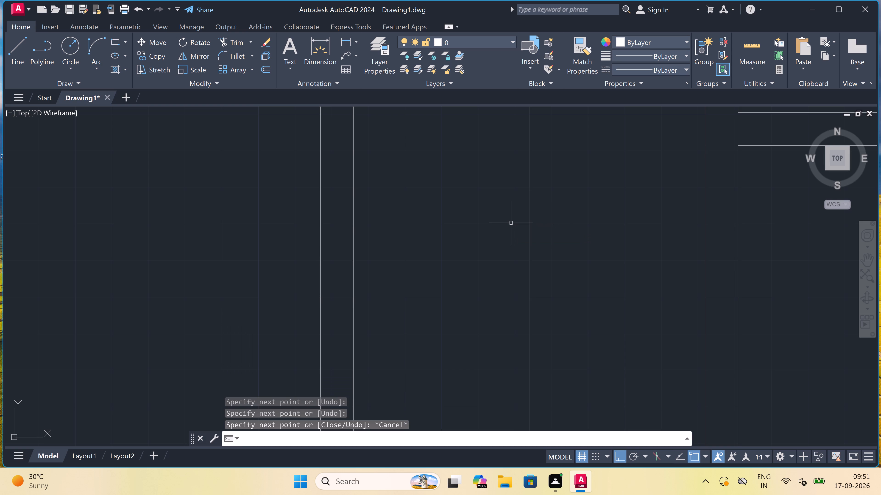
type("rec")
key("space")
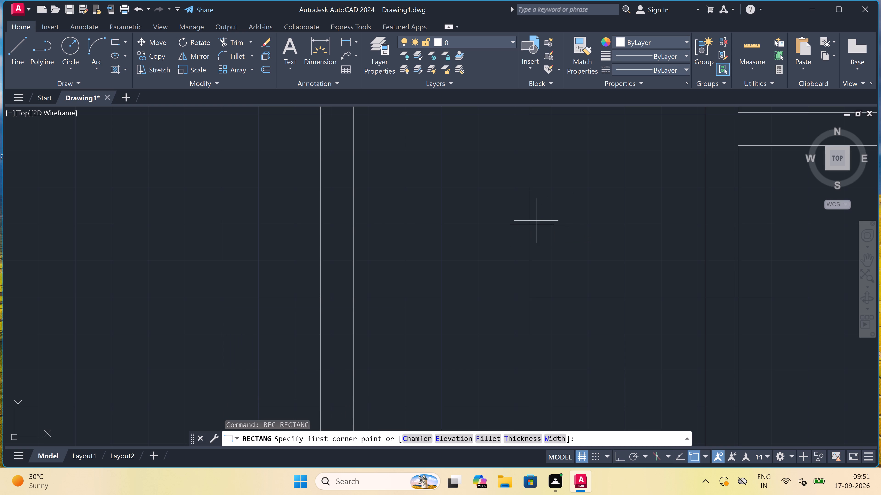
scroll(525, 207, "down", 1)
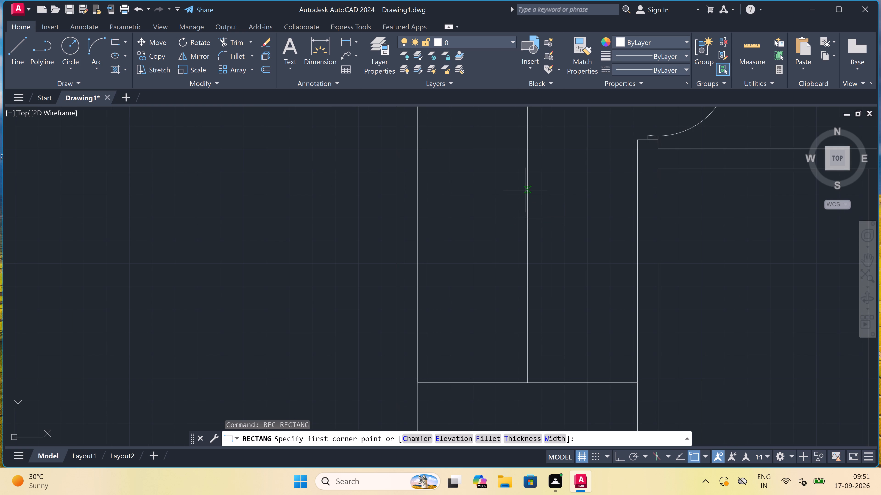
left_click(519, 178)
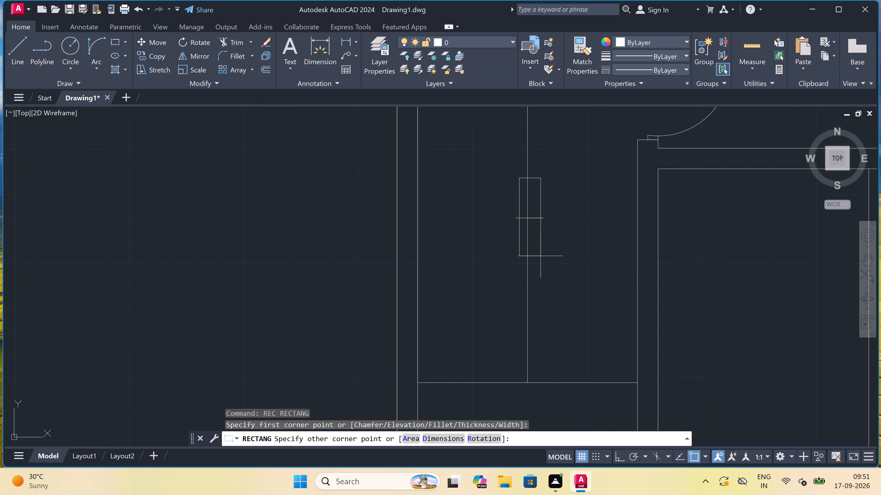
scroll(538, 250, "up", 2)
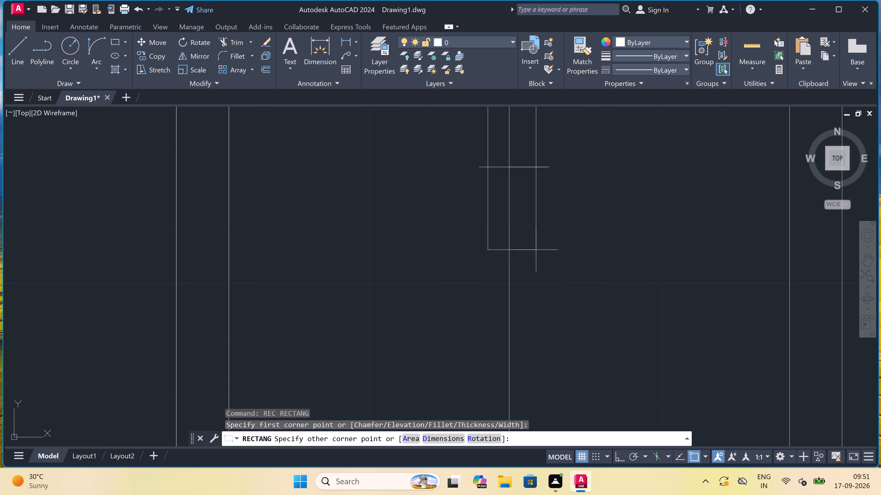
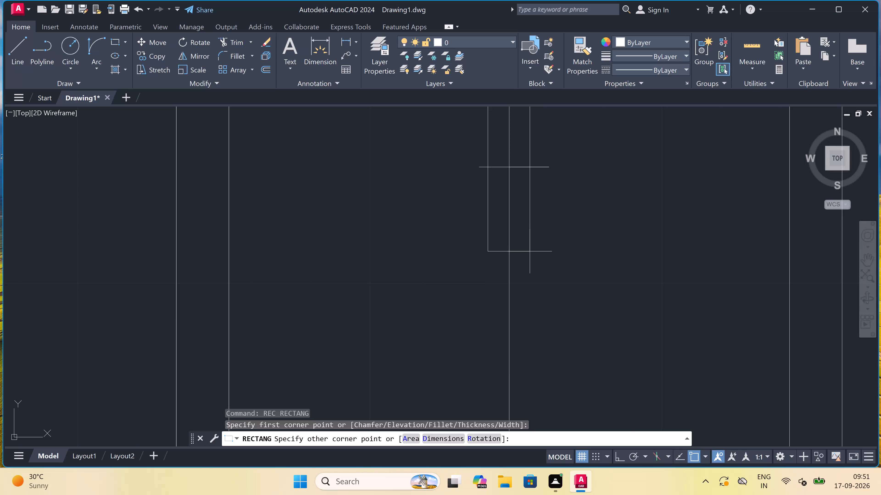
Finish the narrow upright rectangle by placing its lower-right corner below the short cross mark, just beyond the centre line.
scroll(530, 251, "down", 2)
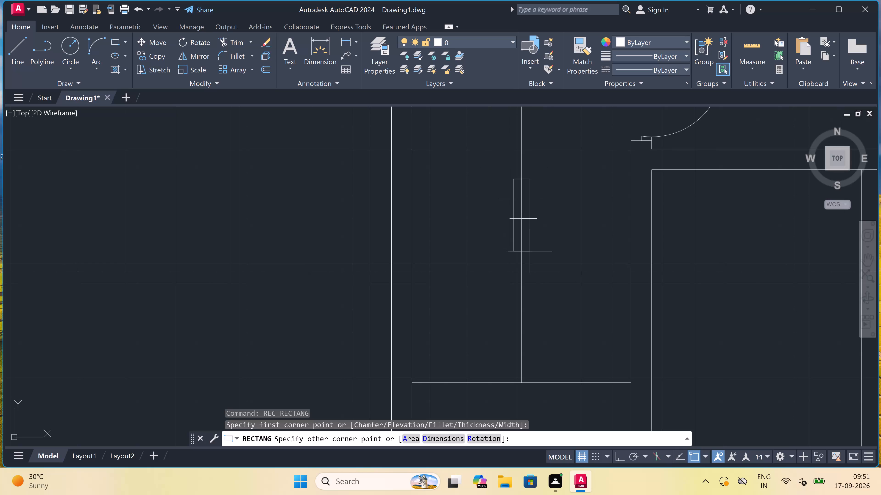
scroll(530, 251, "up", 1)
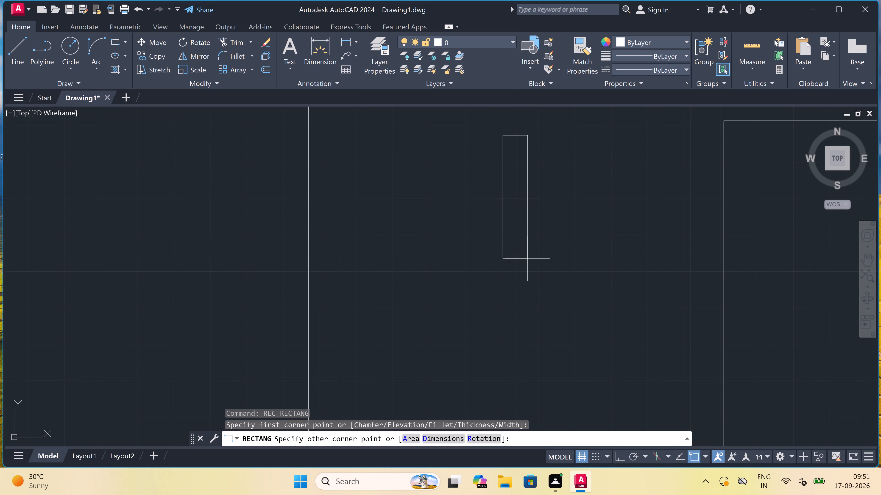
left_click(527, 259)
Trim away the parts of the short cross mark and the vertical centre line that lie inside the narrow rectangle.
scroll(524, 235, "down", 2)
scroll(527, 231, "up", 1)
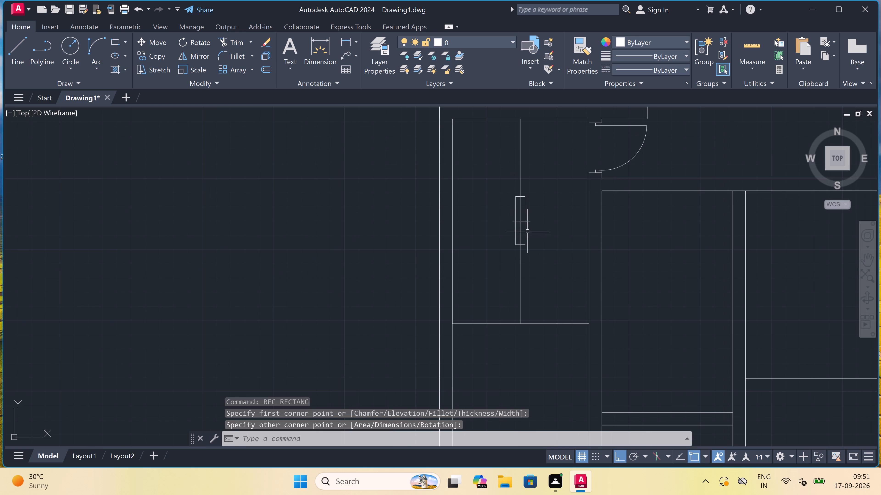
scroll(516, 216, "up", 3)
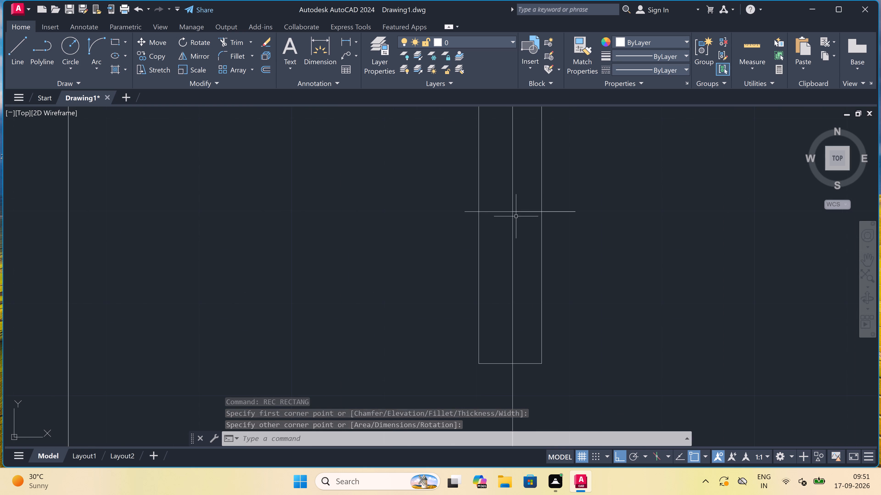
type("tr")
key("space")
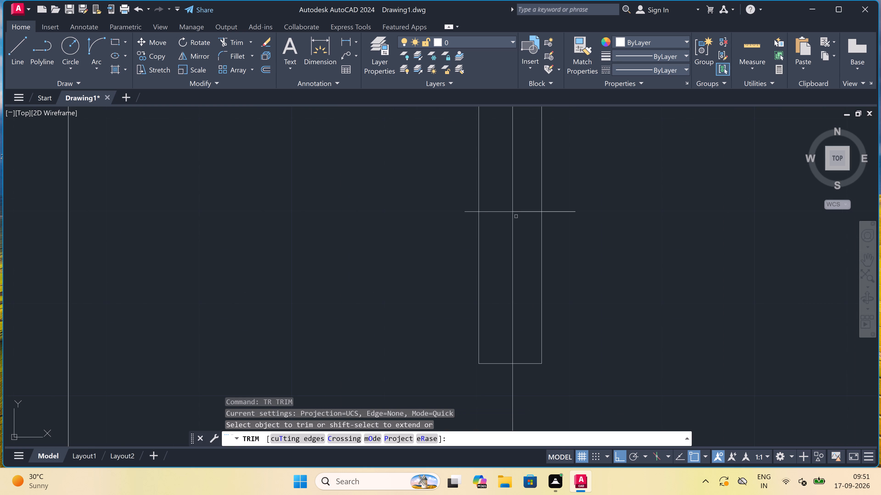
left_click(500, 221)
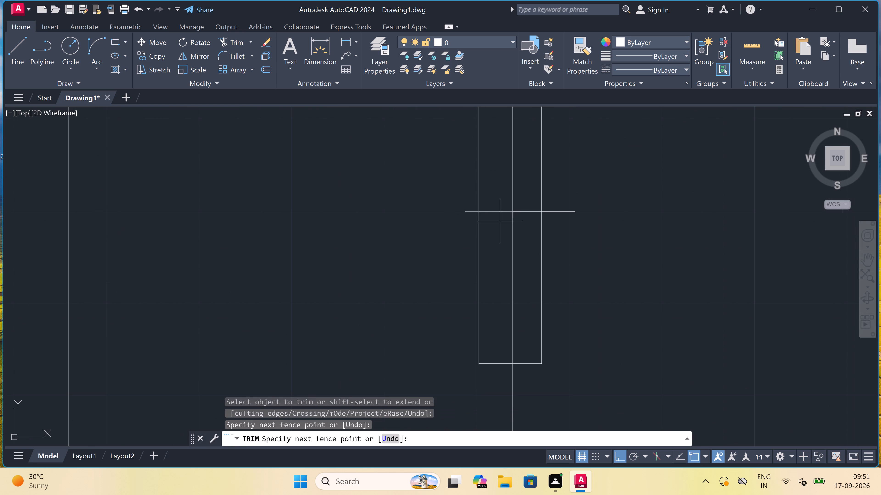
left_click(497, 195)
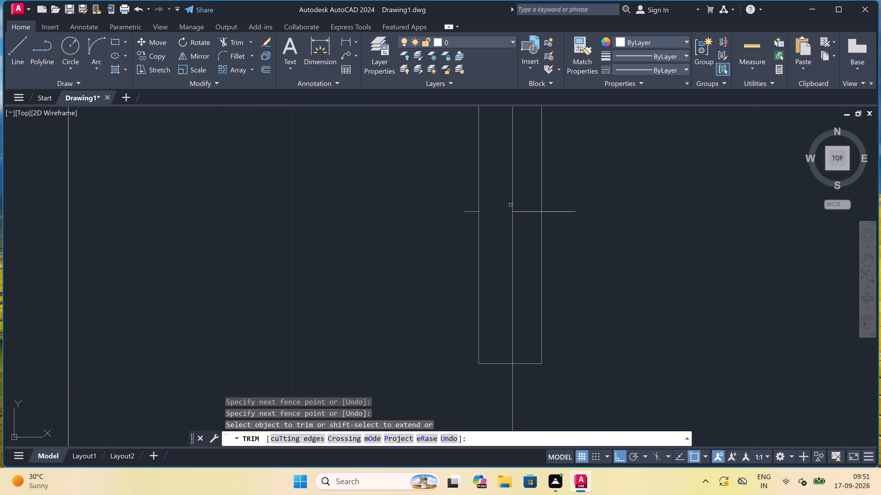
left_click(514, 209)
left_click(514, 221)
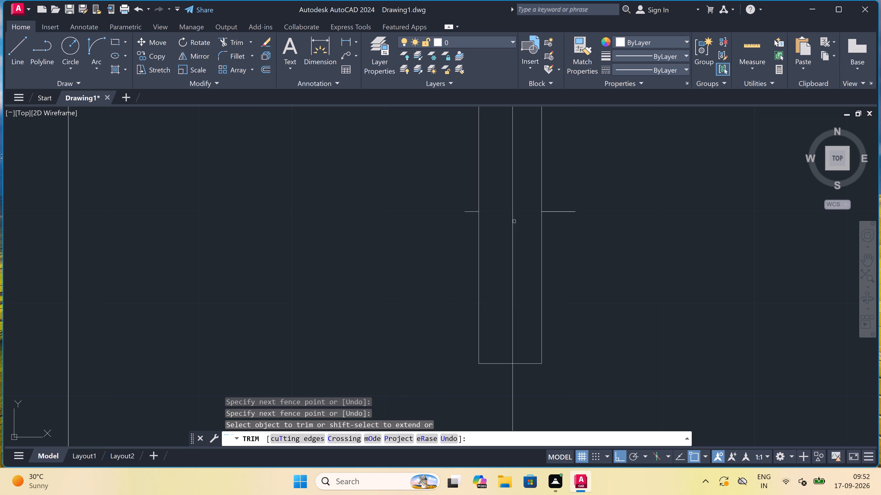
left_click(512, 220)
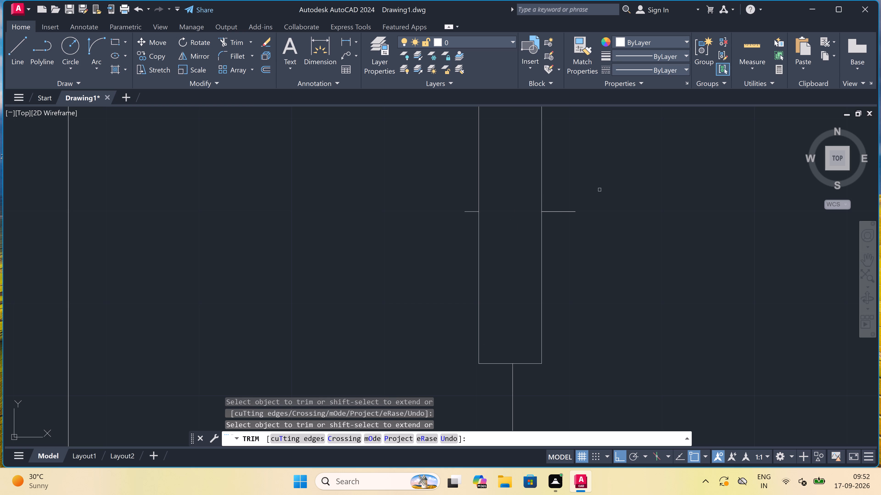
Remove the leftover cross-mark stubs outside both long sides of the narrow rectangle with Trim.
left_click_drag(570, 260, 569, 262)
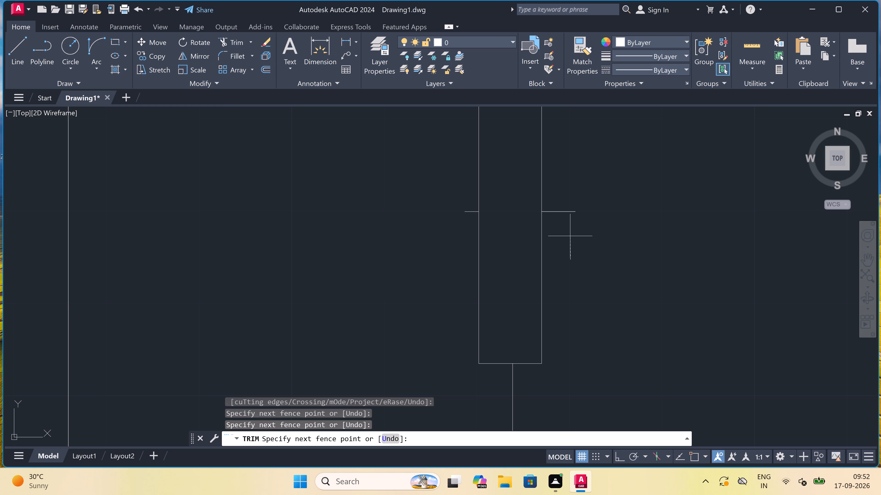
left_click(565, 196)
scroll(565, 196, "down", 4)
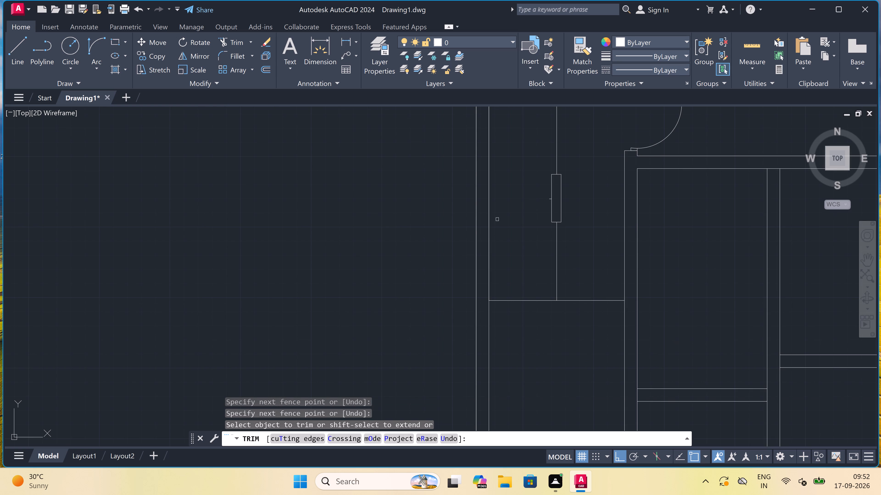
scroll(549, 197, "up", 4)
left_click(554, 212)
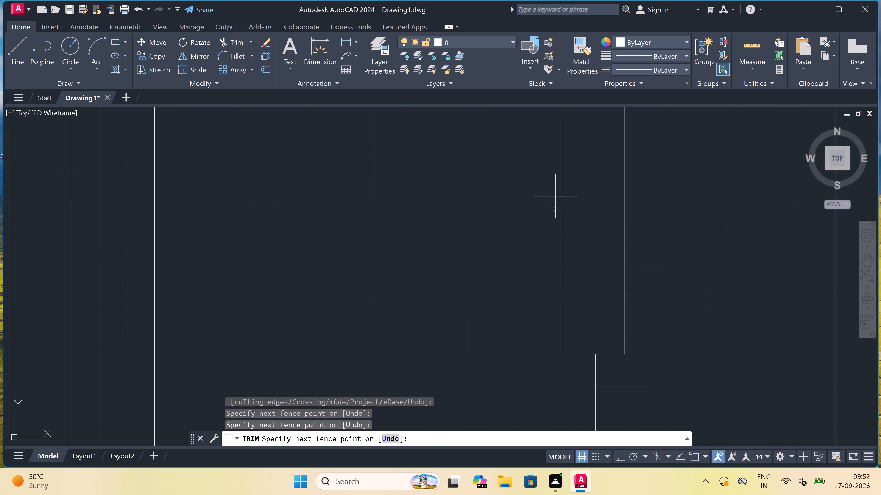
left_click(547, 193)
key("Escape")
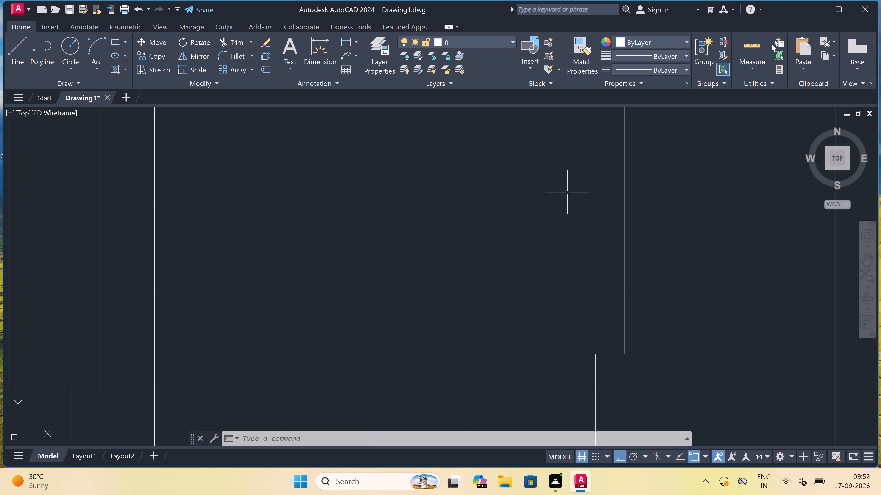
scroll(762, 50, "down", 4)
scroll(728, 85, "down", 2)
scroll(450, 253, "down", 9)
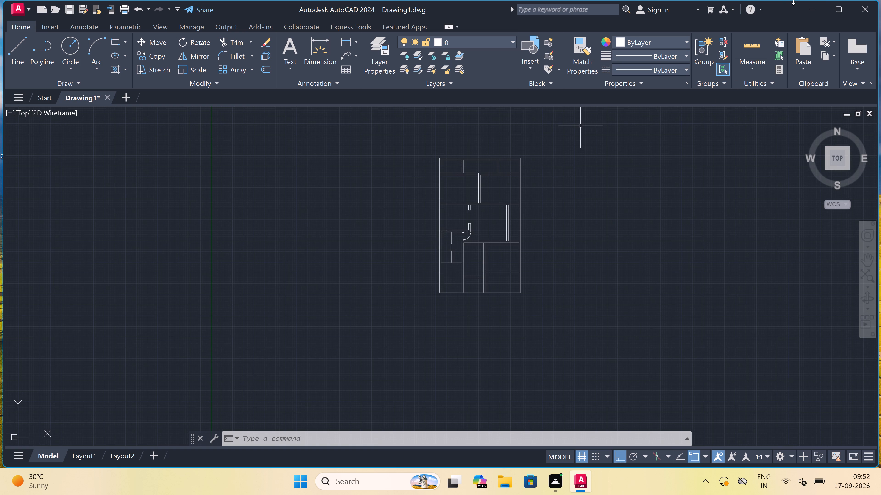
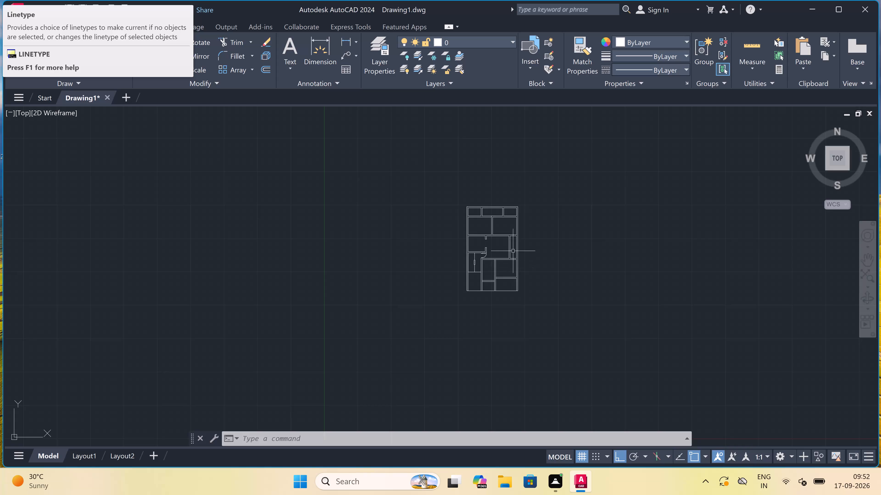
Draw a 7'7" line up the outer wall's inner face from the lower-right corner of the narrow right-hand room.
scroll(506, 221, "up", 4)
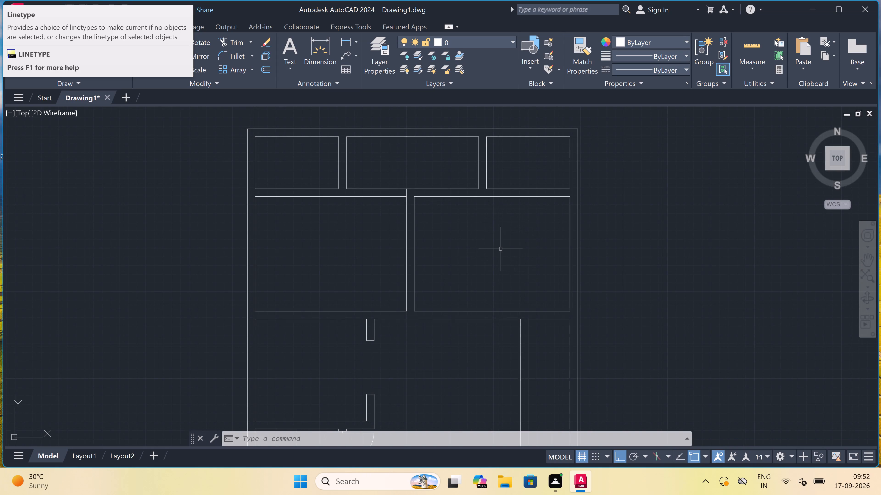
scroll(483, 223, "down", 2)
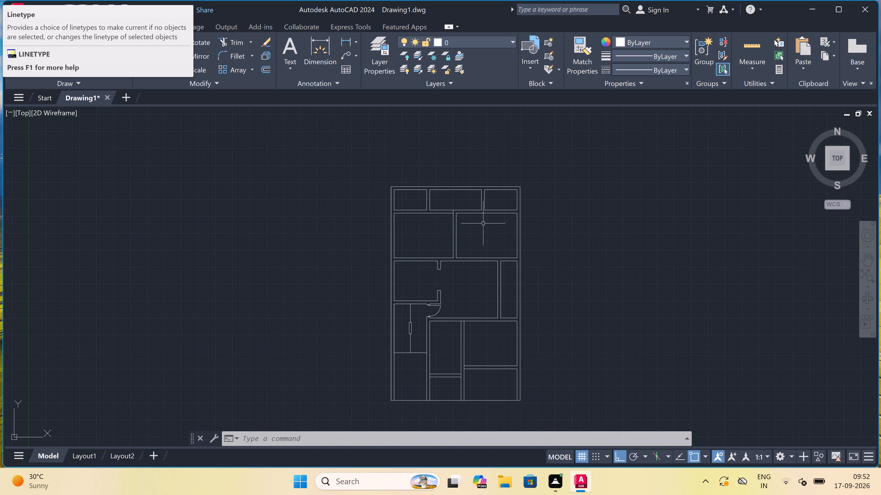
scroll(499, 289, "up", 1)
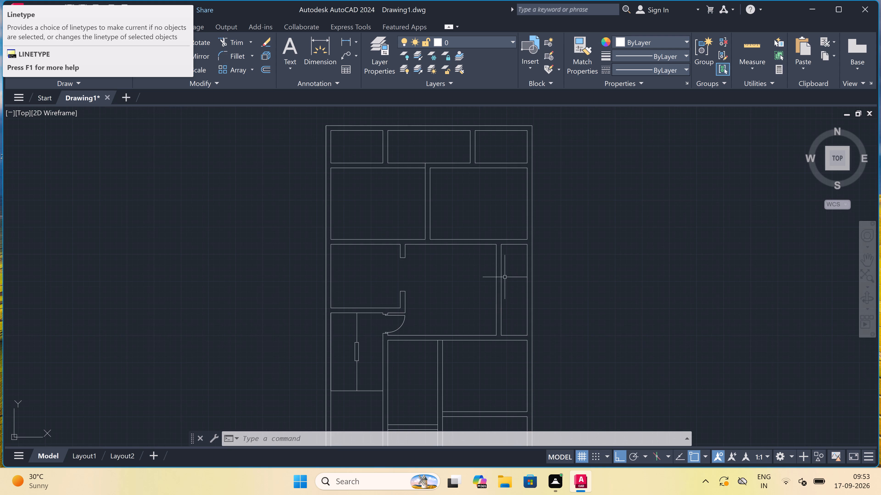
scroll(516, 264, "up", 2)
scroll(520, 257, "down", 1)
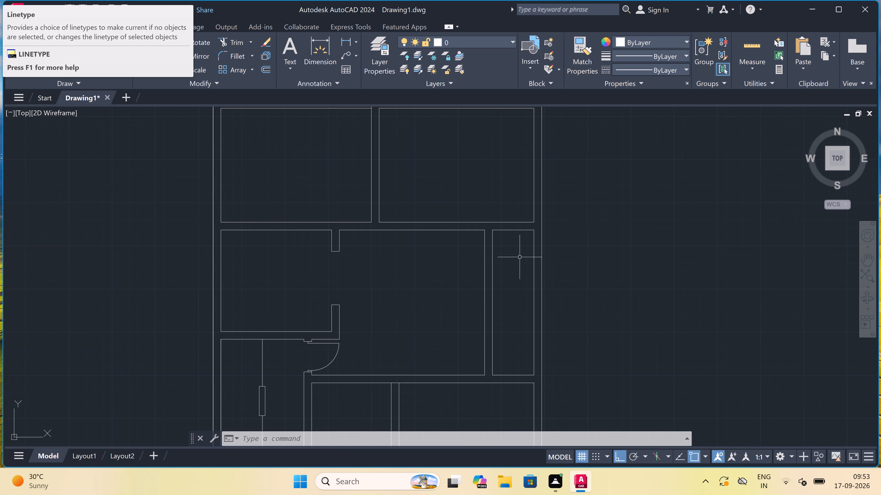
type("l")
key("space")
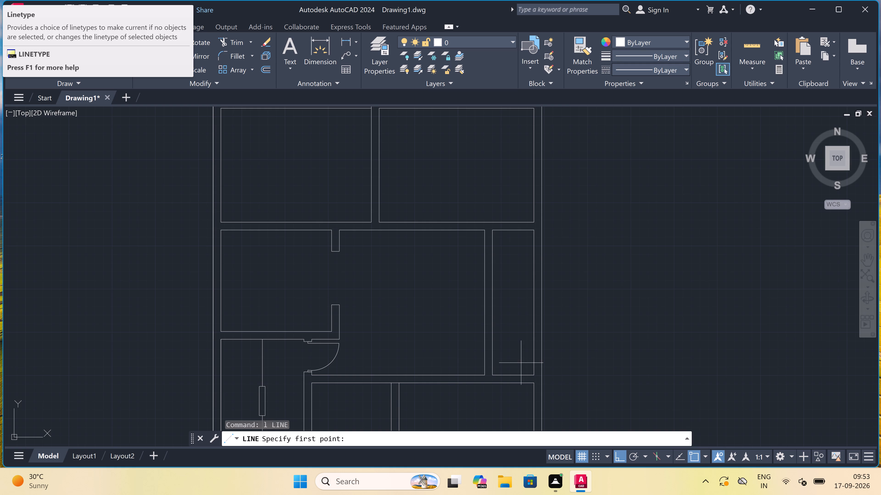
left_click(538, 374)
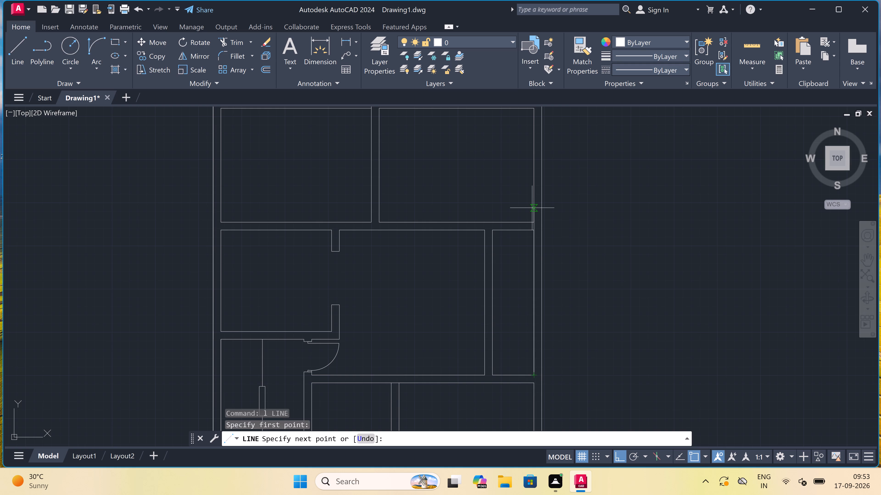
key("7")
type("'")
key("space")
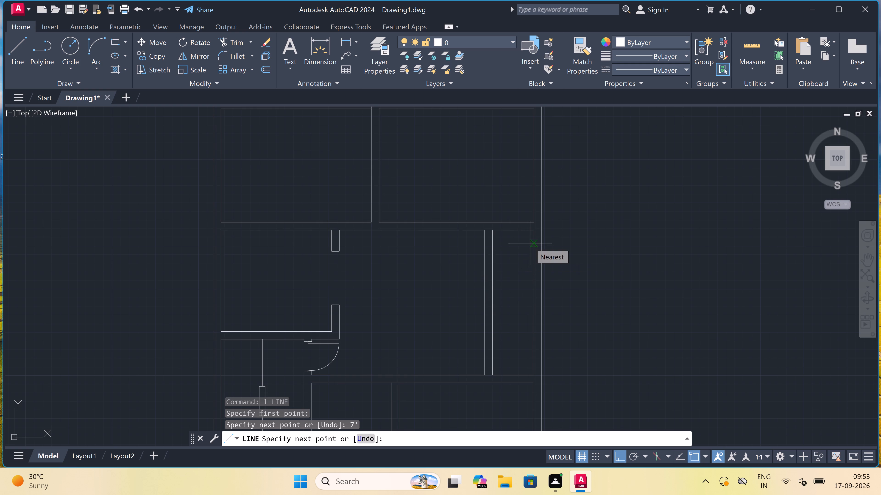
key("ctrl+z")
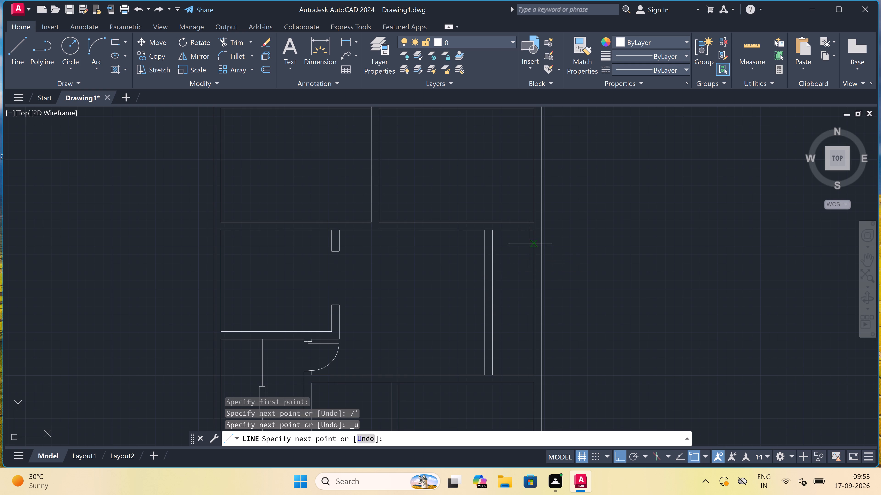
key("7")
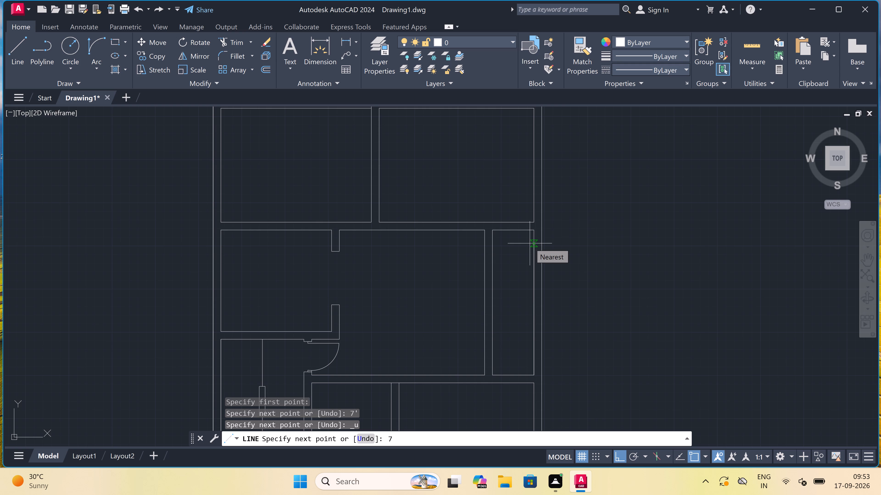
key("apostrophe")
key("7")
type("\"")
key("space")
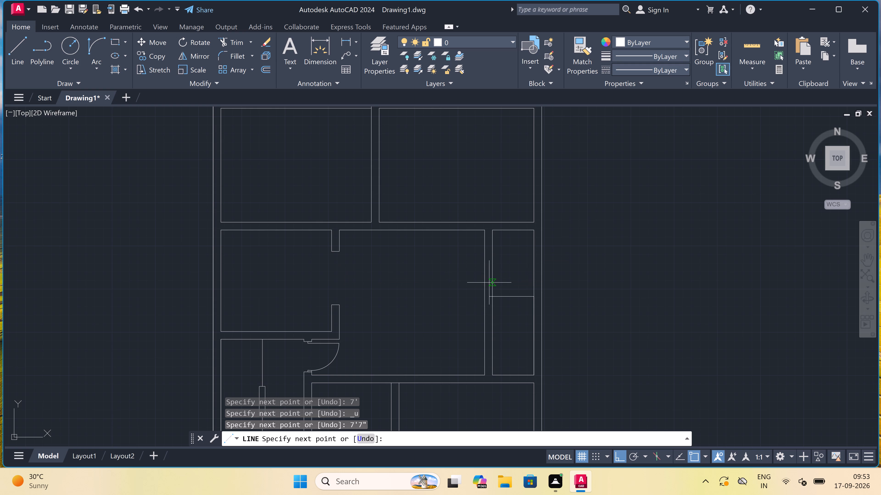
Continue the line across the narrow room to the far face of its left wall, up 9", and back to the outer wall.
scroll(489, 283, "up", 2)
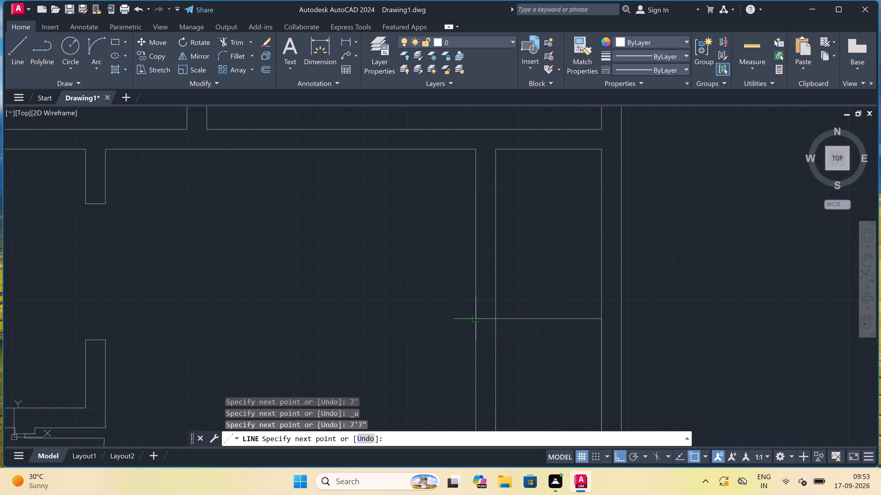
left_click(473, 320)
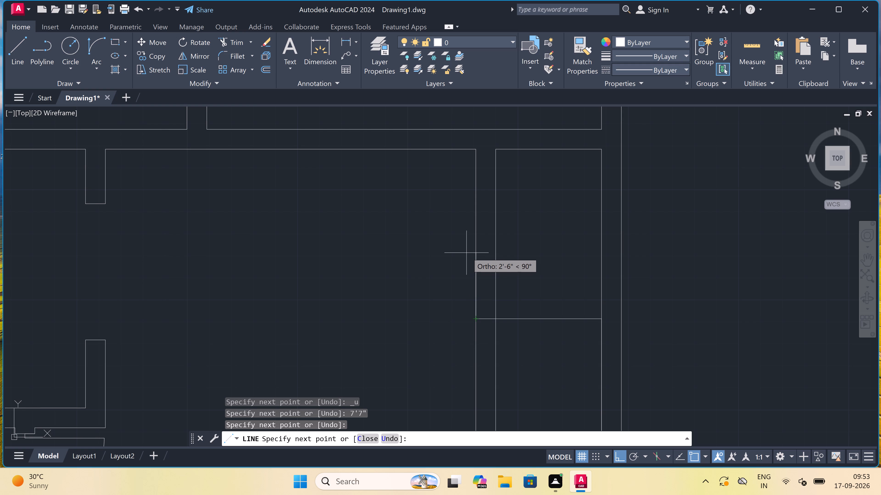
key("9")
type("\"")
key("space")
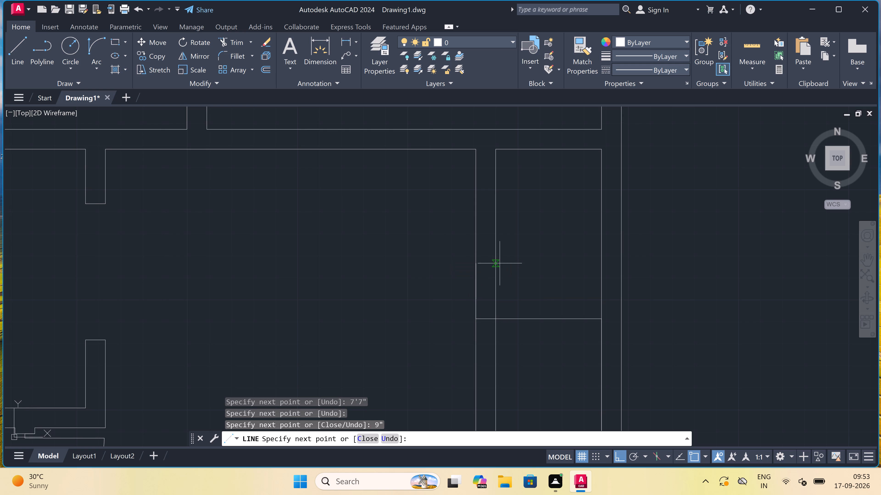
left_click(600, 297)
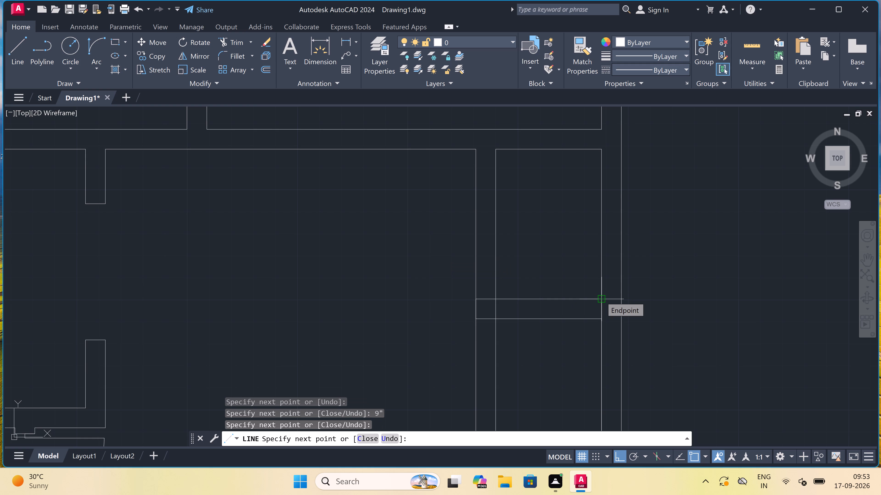
key("Escape")
Draw a jamb line across the narrow room's left wall near its top, with a 2" stop down from its midpoint and a 2' door leaf rightward.
key("space")
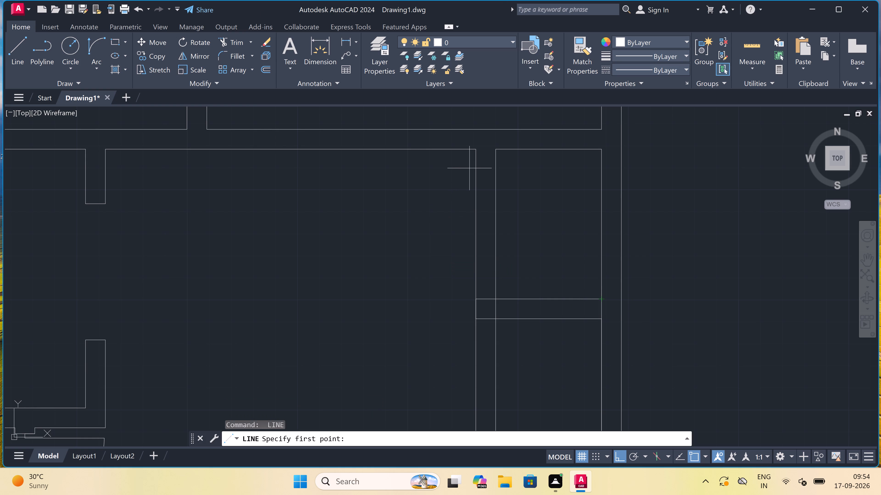
left_click(477, 170)
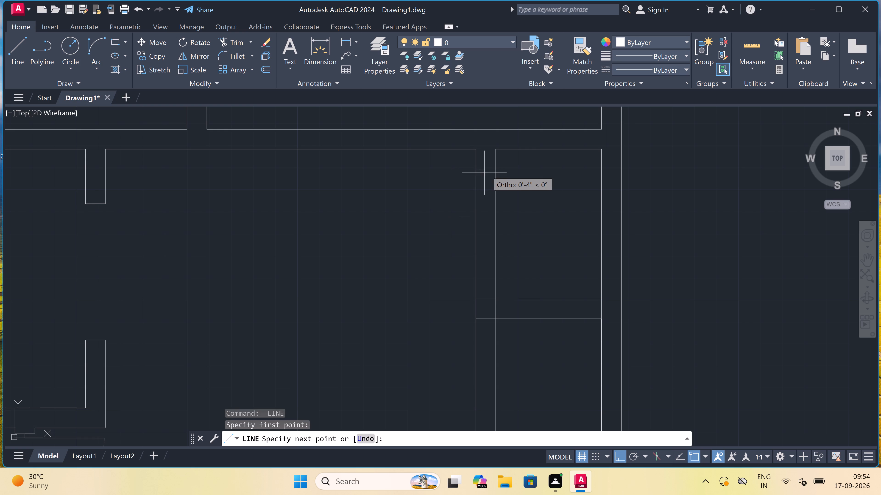
left_click(493, 169)
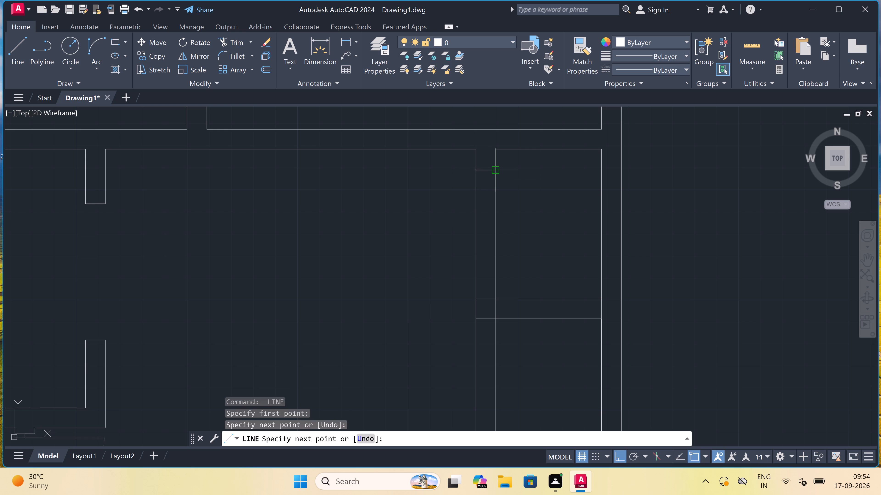
left_click(487, 169)
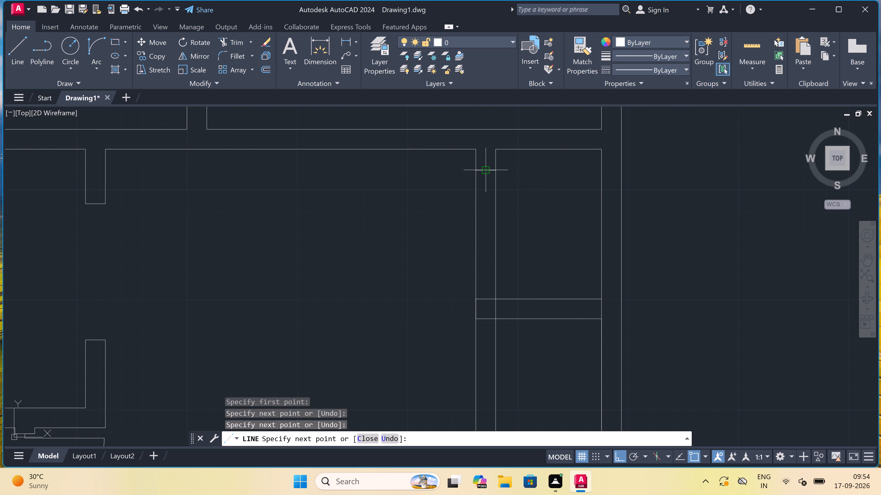
key("2")
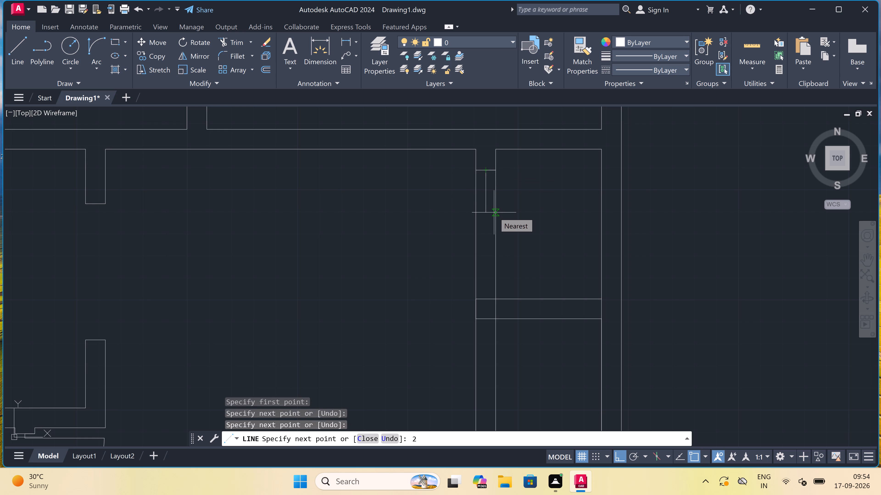
type("\"")
key("space")
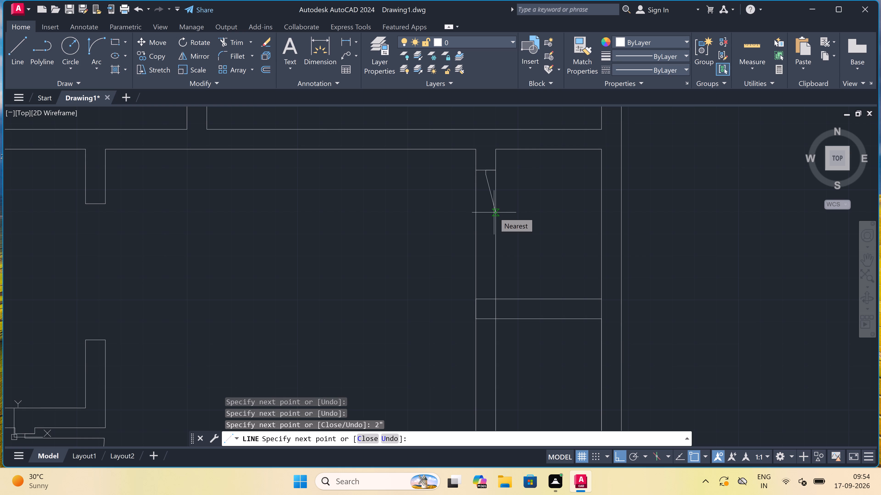
key("2")
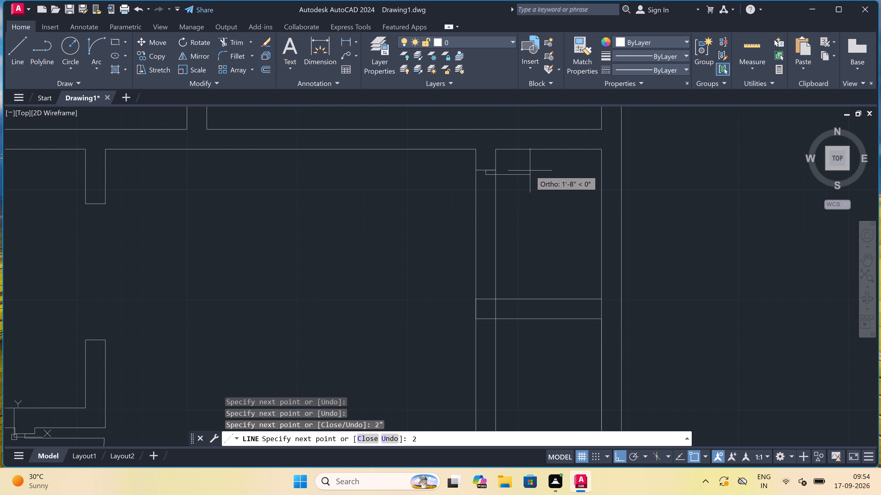
type("'")
key("space")
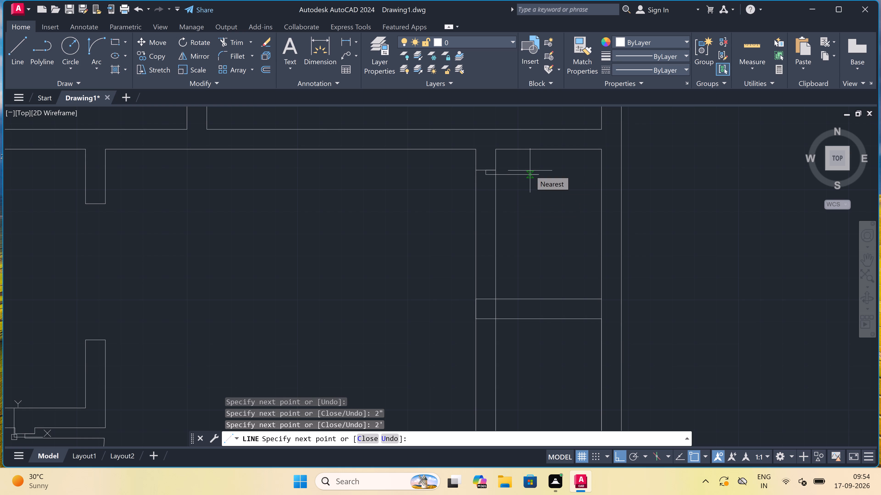
key("space")
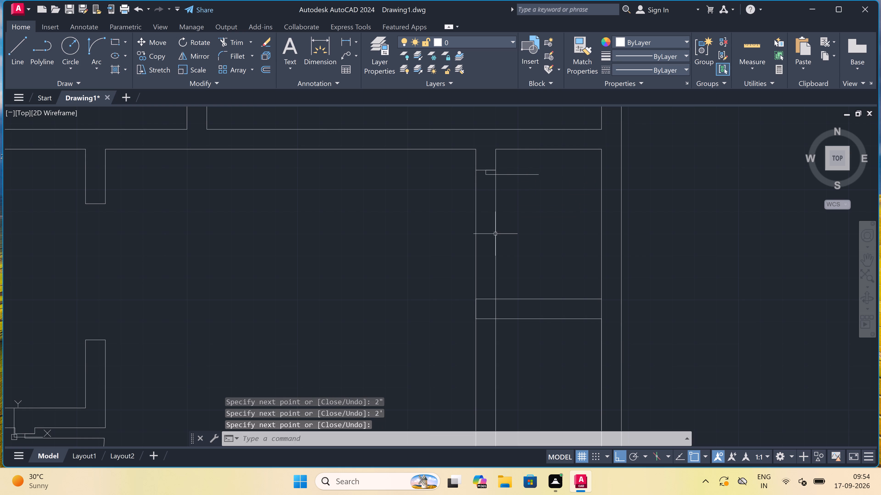
Draw a second jamb line across the same wall between the door leaf and the cross wall, with a 2" stop up from its midpoint.
key("space")
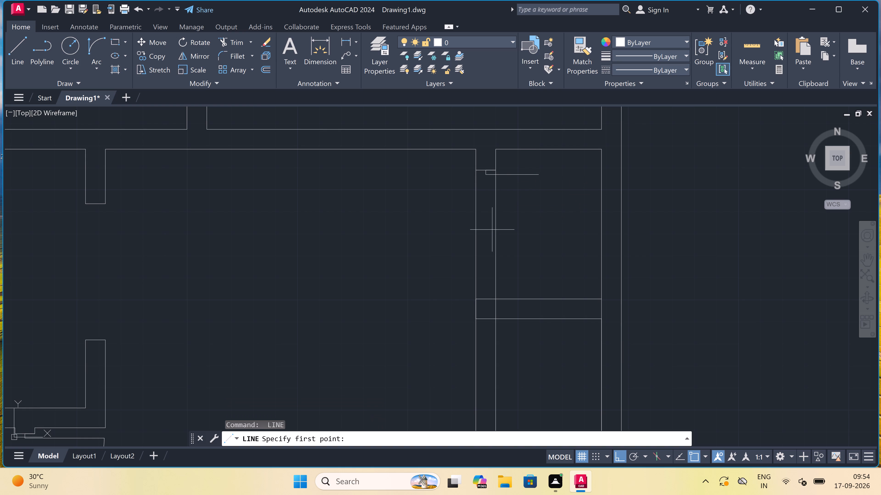
scroll(484, 228, "up", 1)
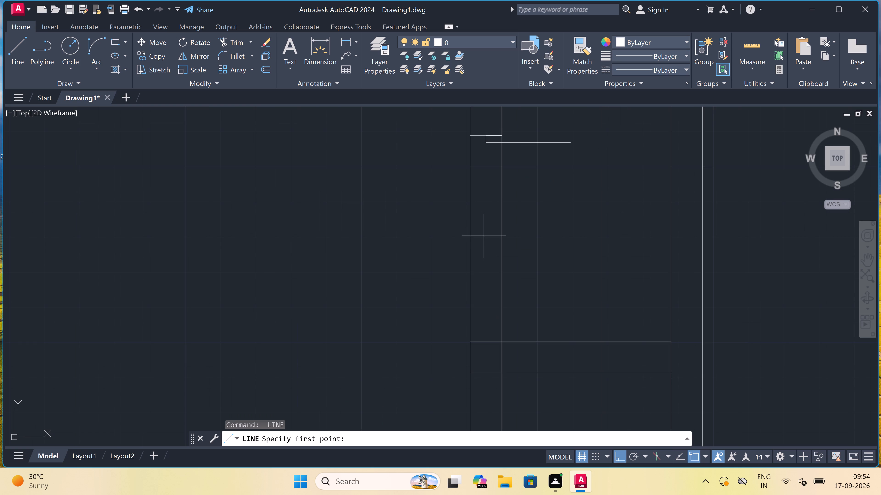
left_click(471, 231)
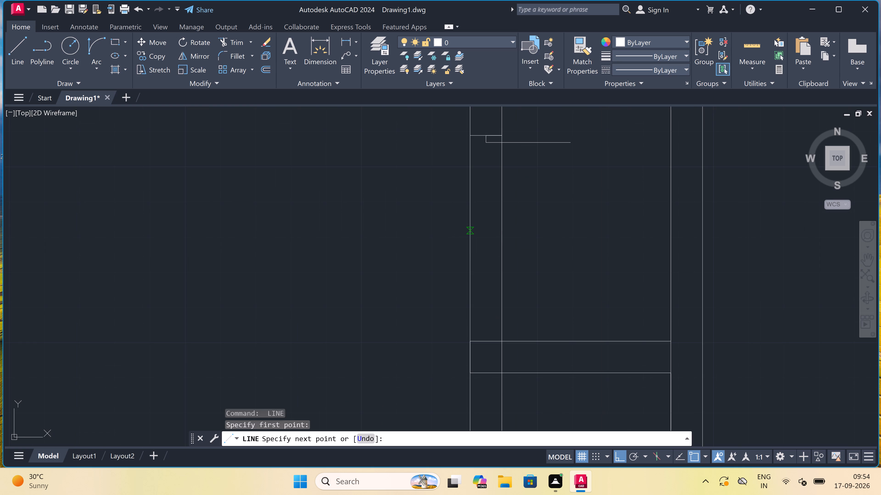
left_click(502, 227)
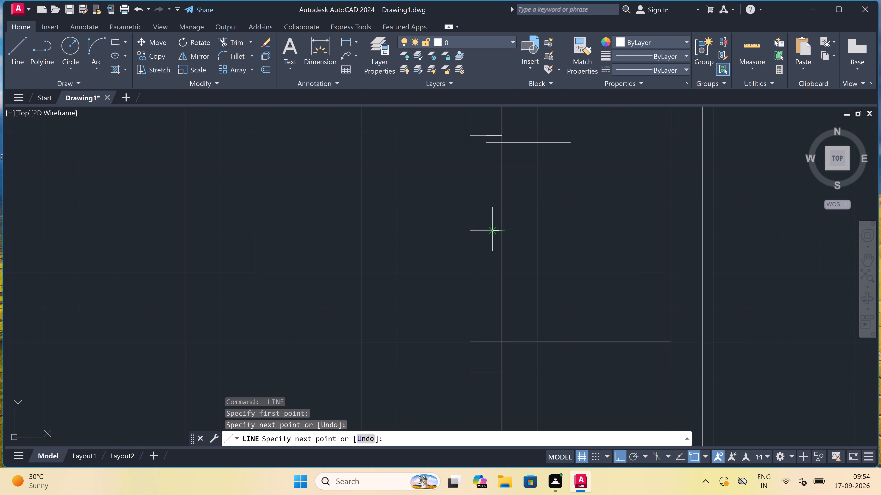
left_click(485, 234)
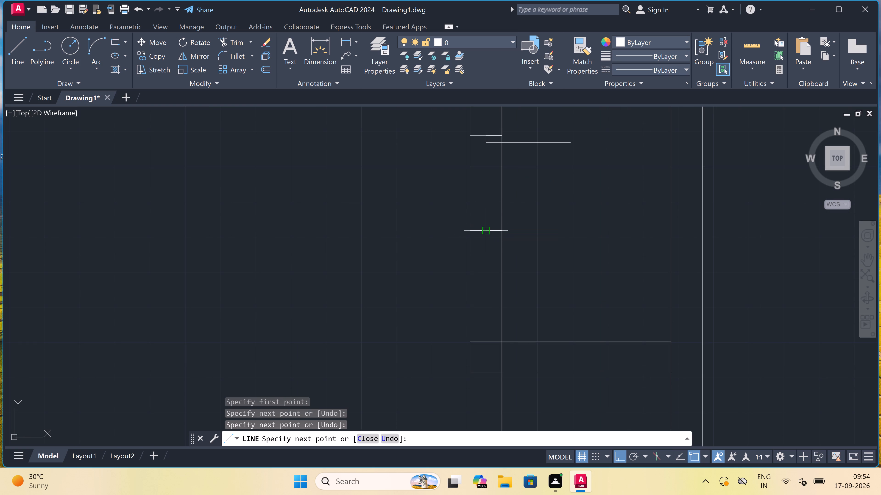
key("2")
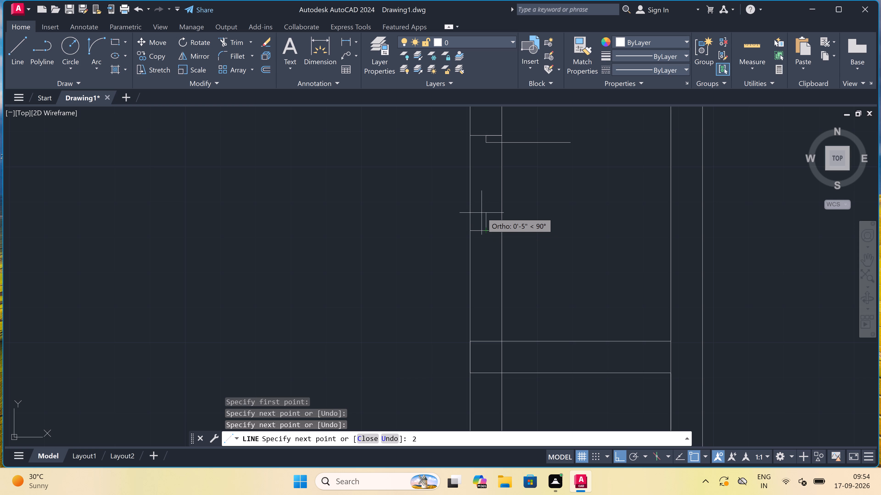
key("shift+quotedbl")
key("space")
type("n")
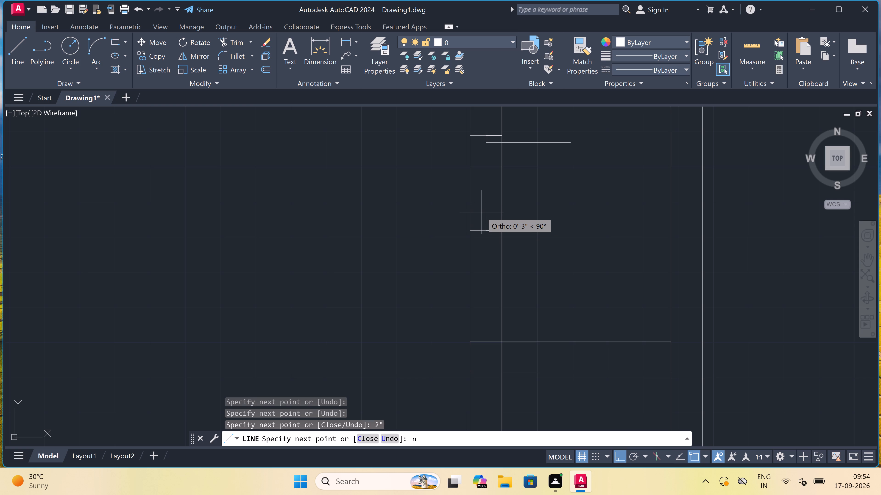
key("Escape")
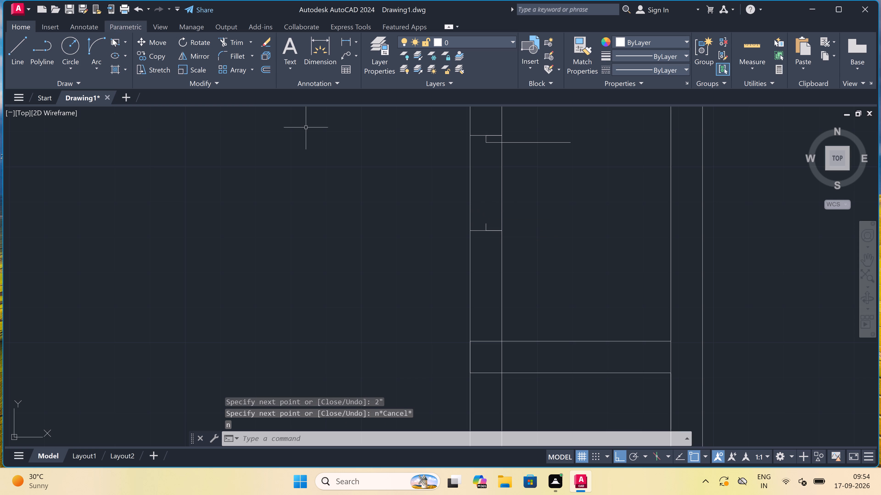
Draw the door swing arc from the leaf's free end to the tip of the lower jamb's stop, starting tangent straight down.
left_click(96, 36)
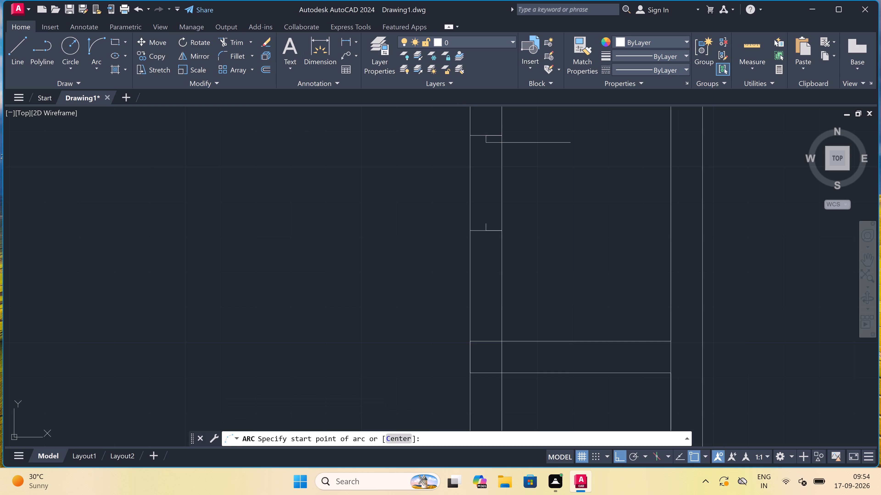
left_click(573, 143)
scroll(493, 212, "up", 3)
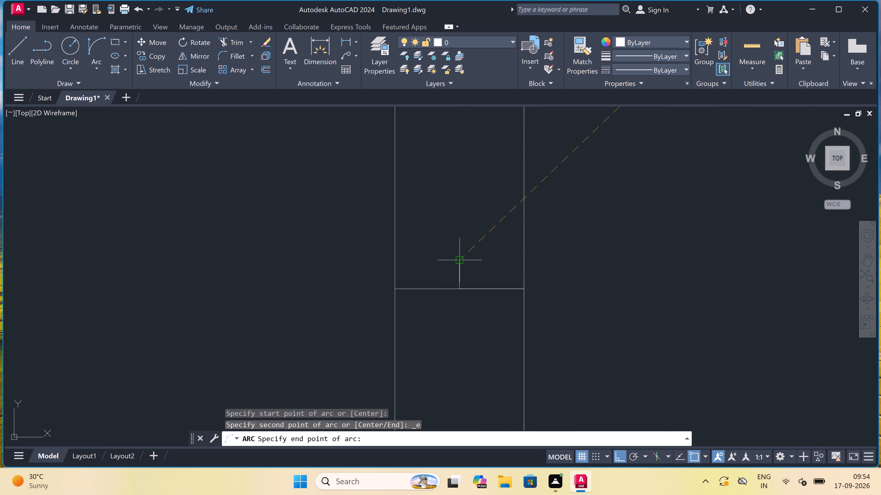
left_click(461, 258)
scroll(461, 256, "down", 2)
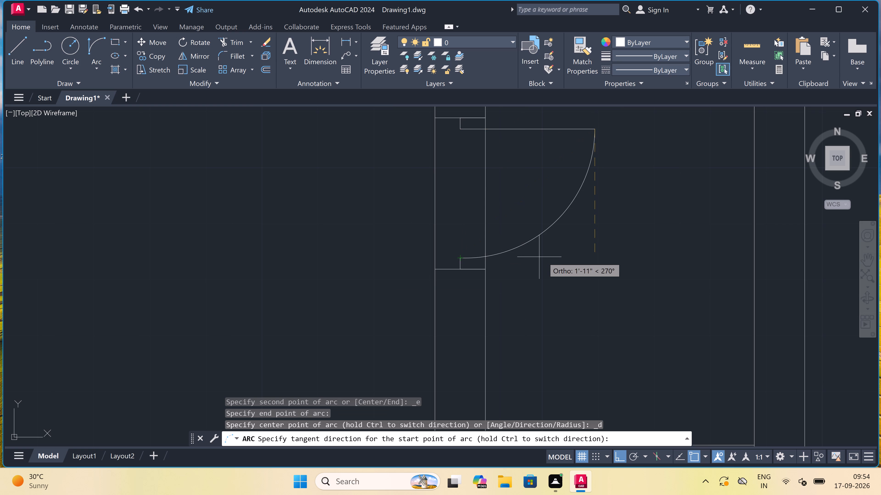
left_click(545, 258)
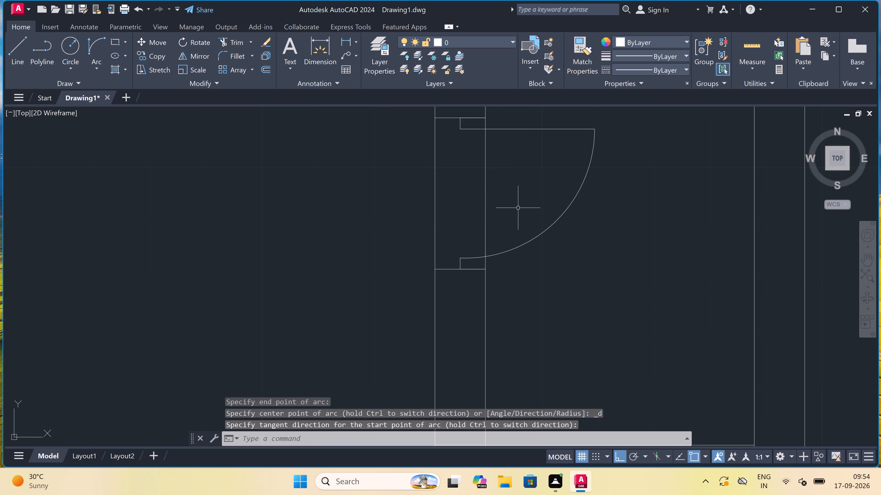
Trim both face lines of the narrow room's left wall across the new door opening.
type("tr")
key("space")
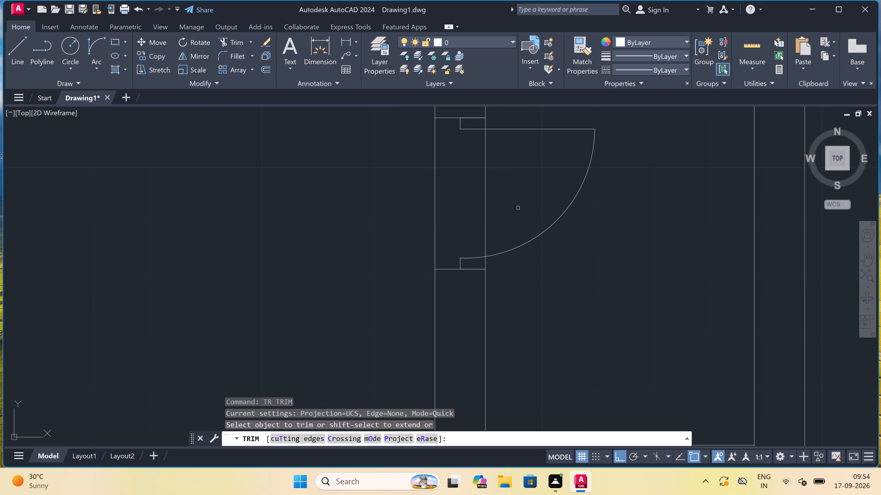
left_click(516, 174)
left_click(392, 187)
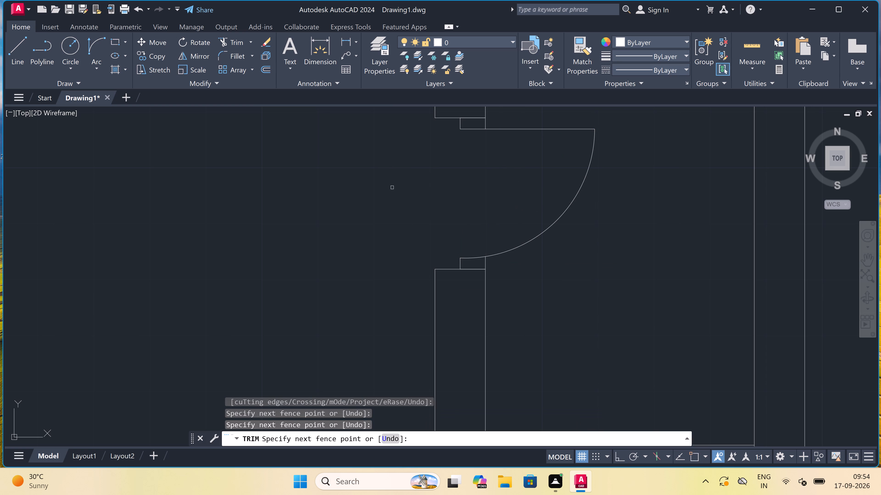
Trim the cross wall's upper line inside the narrow room's left wall, and that wall's inner face line between the cross wall's faces.
scroll(396, 181, "down", 3)
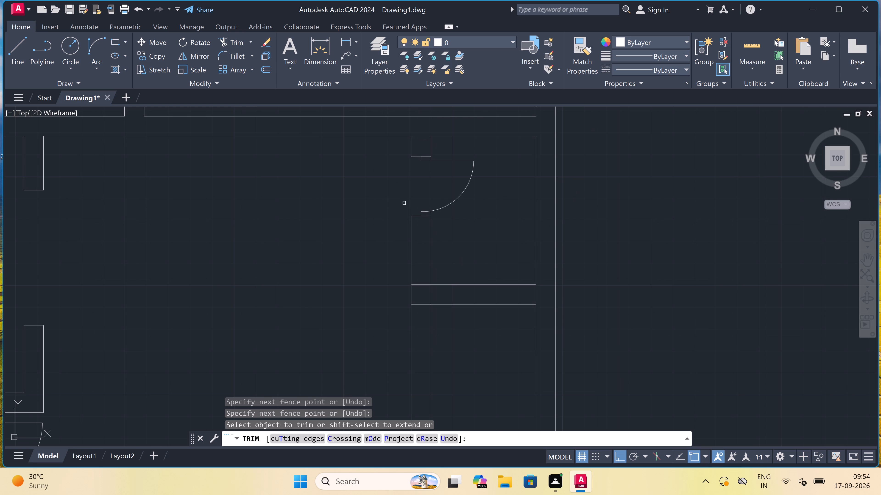
scroll(405, 204, "down", 1)
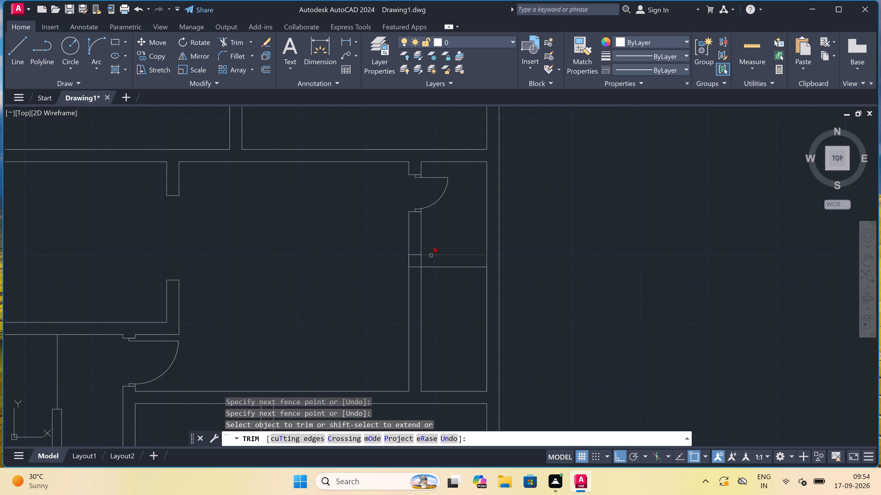
scroll(418, 268, "up", 3)
left_click_drag(400, 204, 401, 210)
left_click(406, 248)
left_click(406, 249)
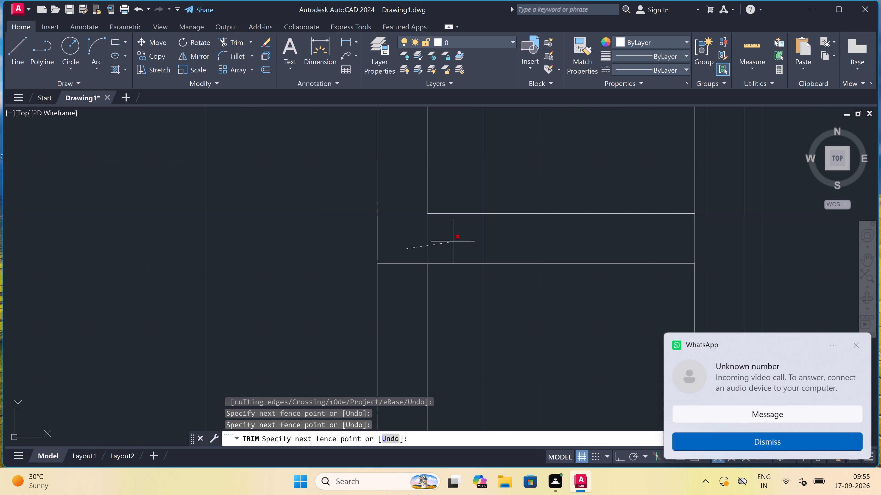
left_click(453, 242)
scroll(453, 241, "down", 3)
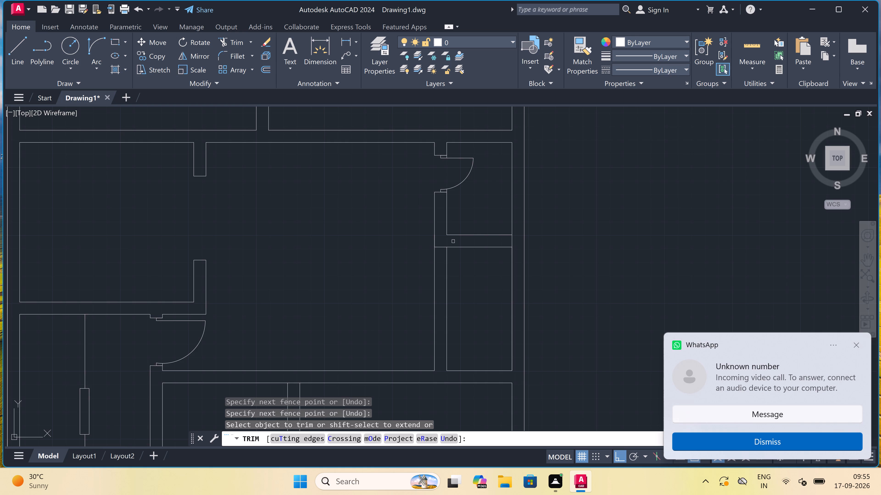
scroll(453, 241, "down", 1)
scroll(453, 241, "up", 1)
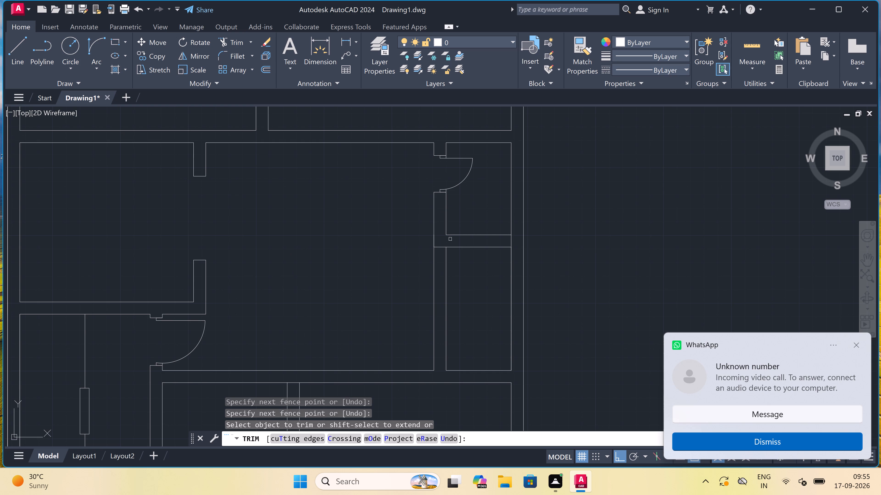
key("Escape")
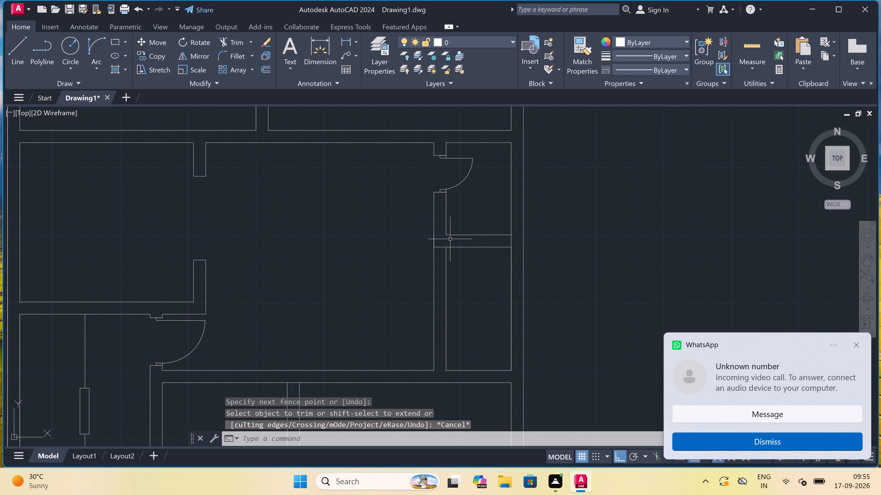
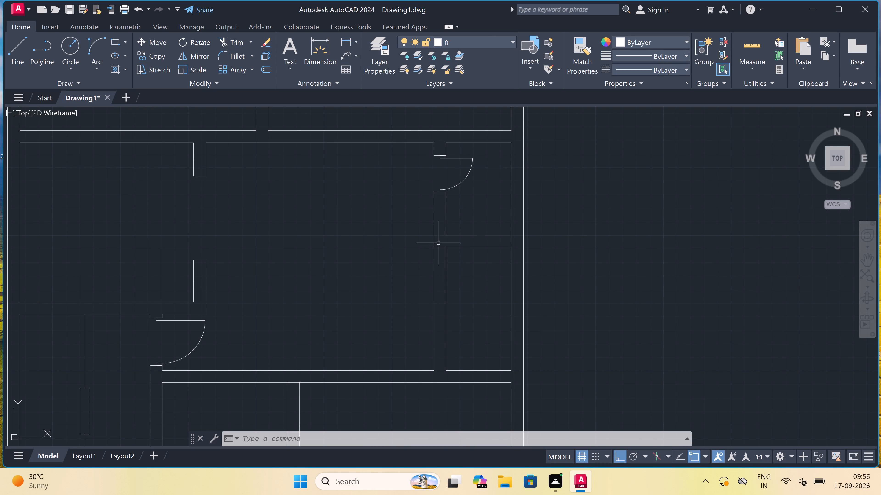
Trim the cross wall's lower line where it runs inside the narrow room's left wall.
scroll(433, 241, "up", 1)
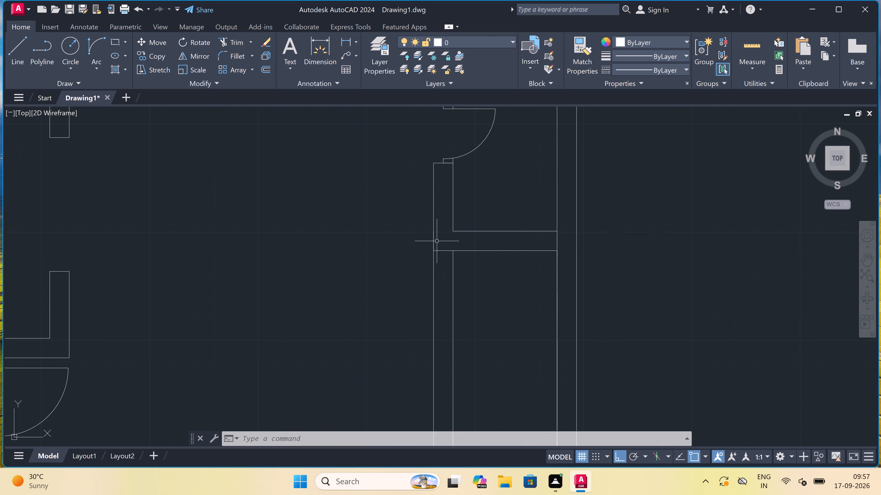
type("tr")
key("space")
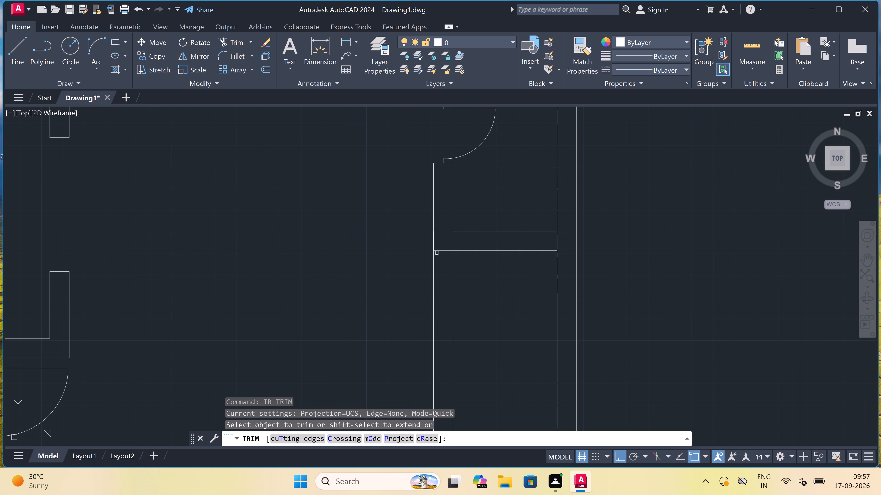
left_click(442, 247)
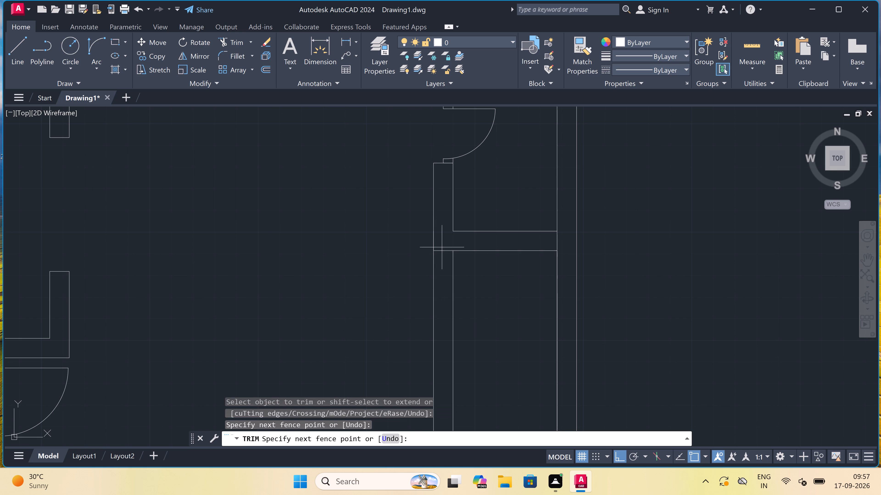
left_click(448, 269)
key("Escape")
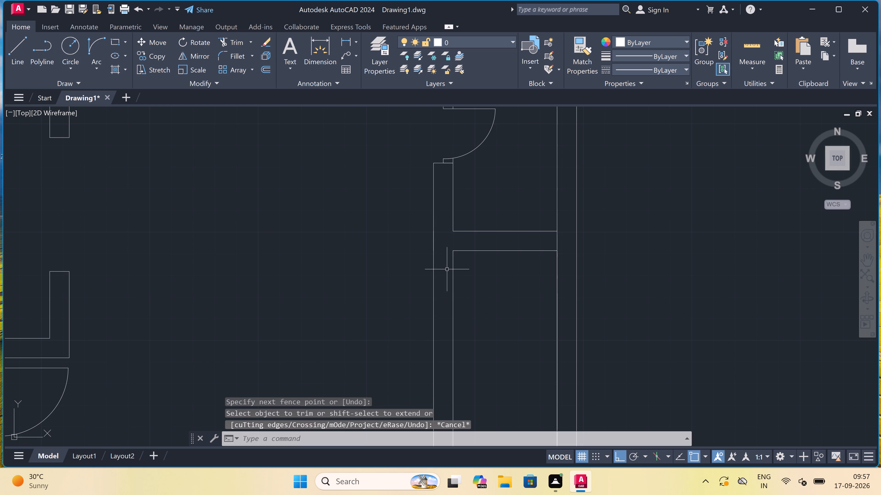
Draw a jamb line across the narrow room's left wall, just above the lower room's bottom wall.
type("l")
key("space")
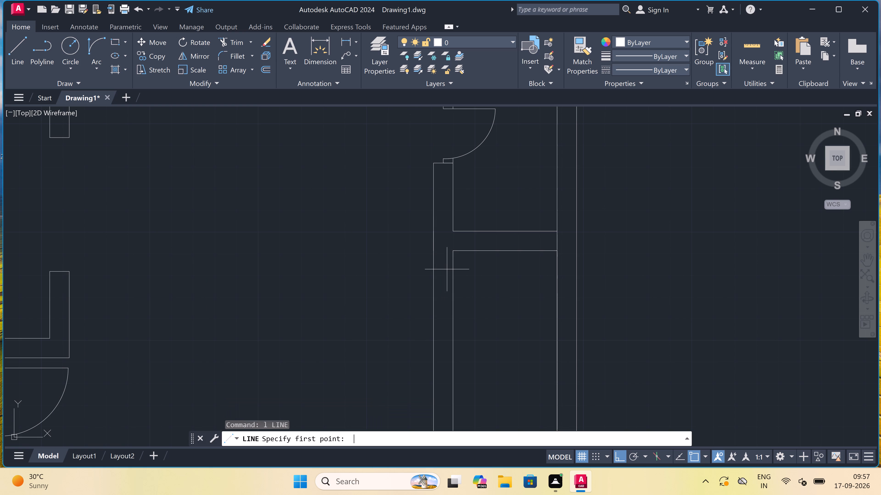
scroll(455, 255, "down", 3)
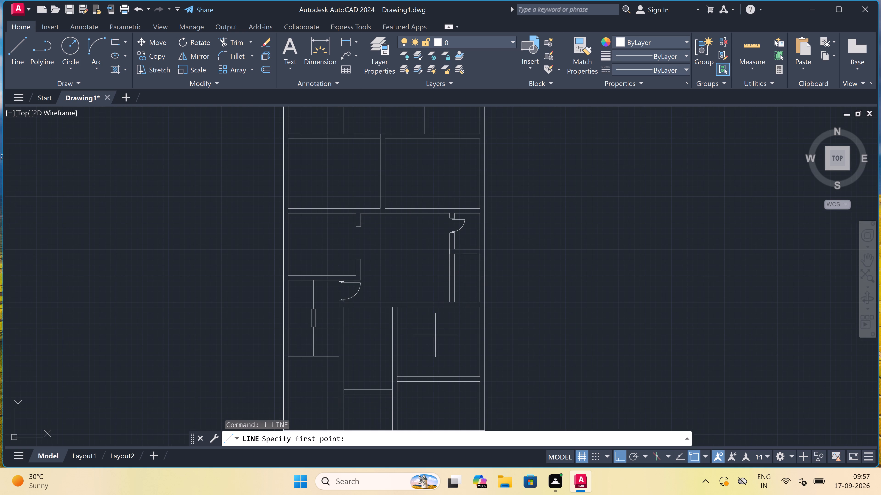
scroll(444, 309, "up", 3)
scroll(444, 309, "down", 2)
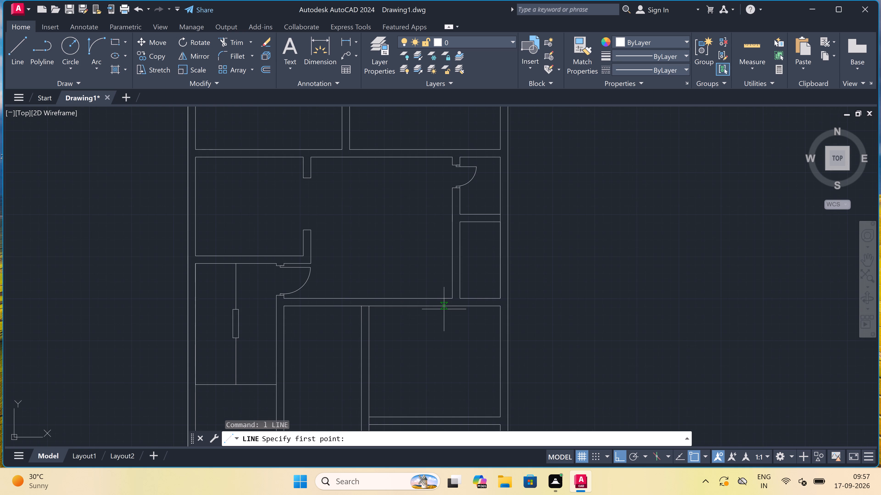
scroll(460, 266, "up", 2)
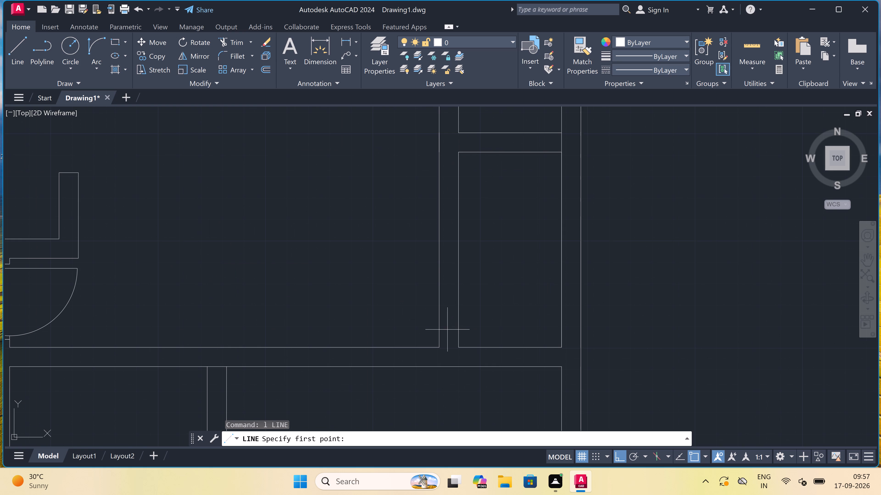
double_click(440, 327)
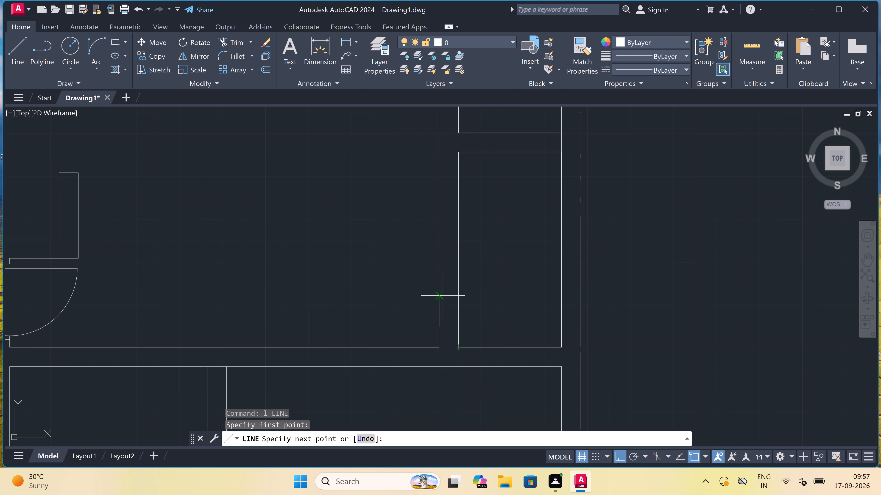
double_click(462, 328)
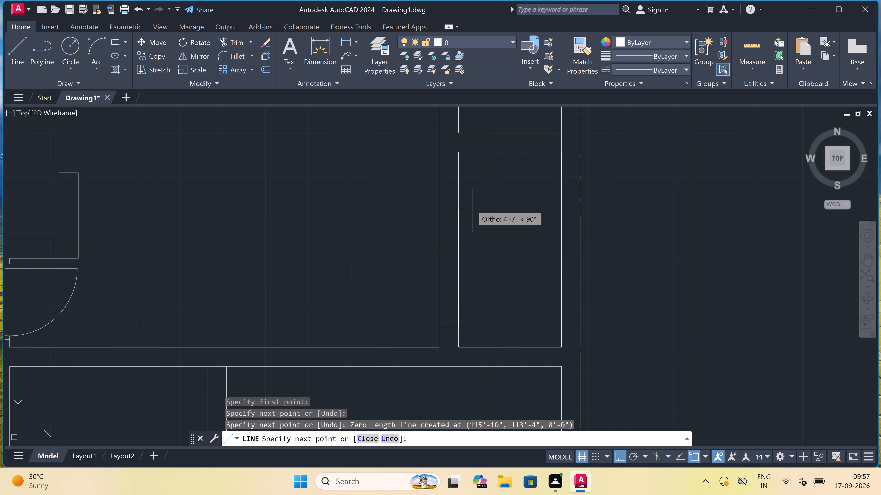
key("Escape")
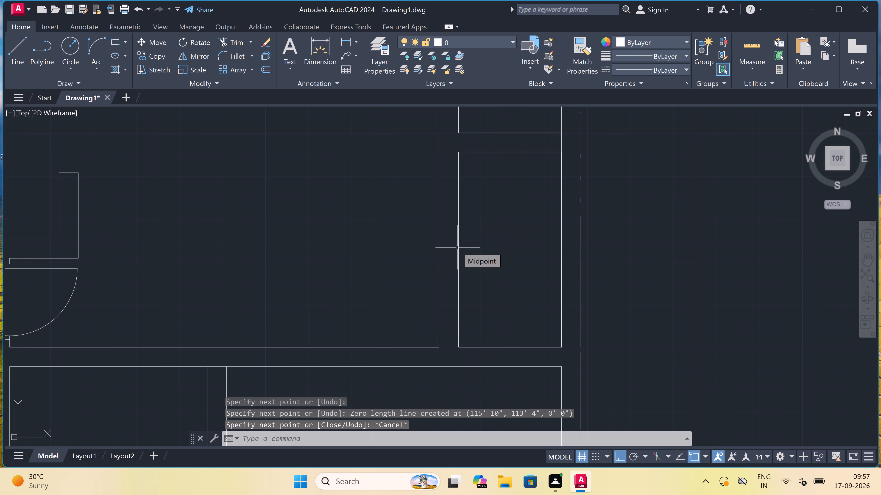
From the new jamb line's midpoint, draw a 2" stop upward and a 2' door leaf rightward into the room.
type("l")
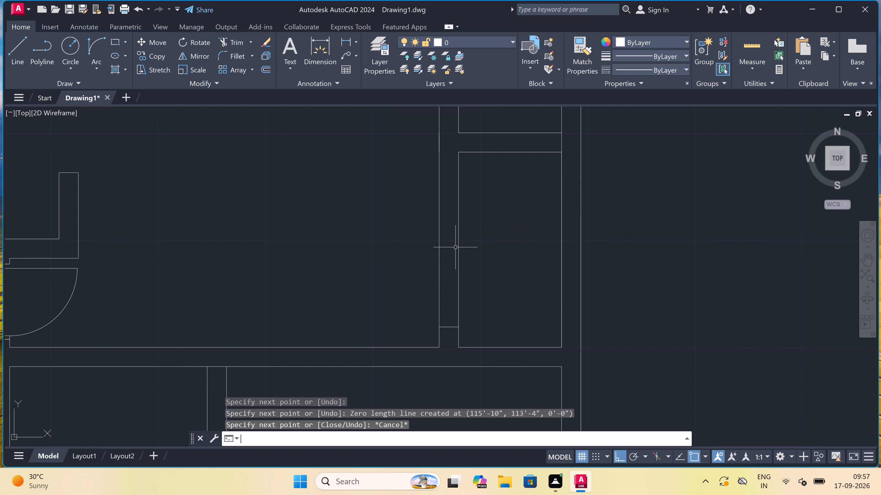
key("space")
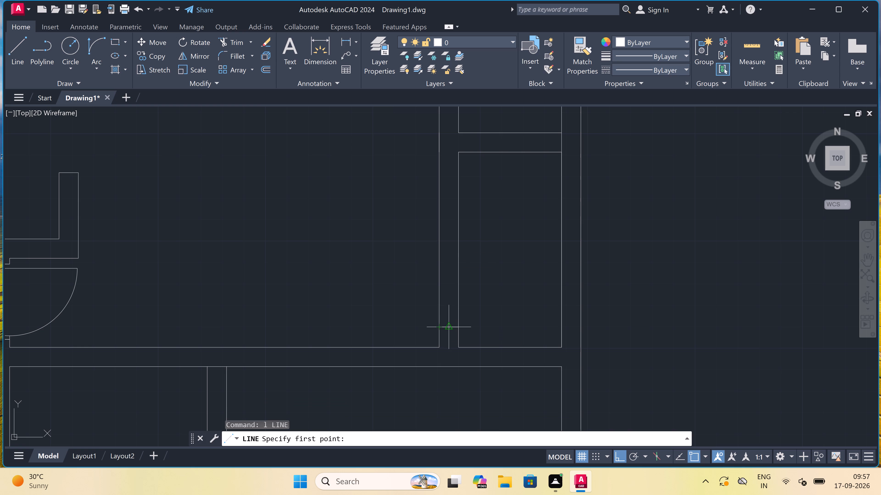
left_click(450, 325)
type("2\"")
key("space")
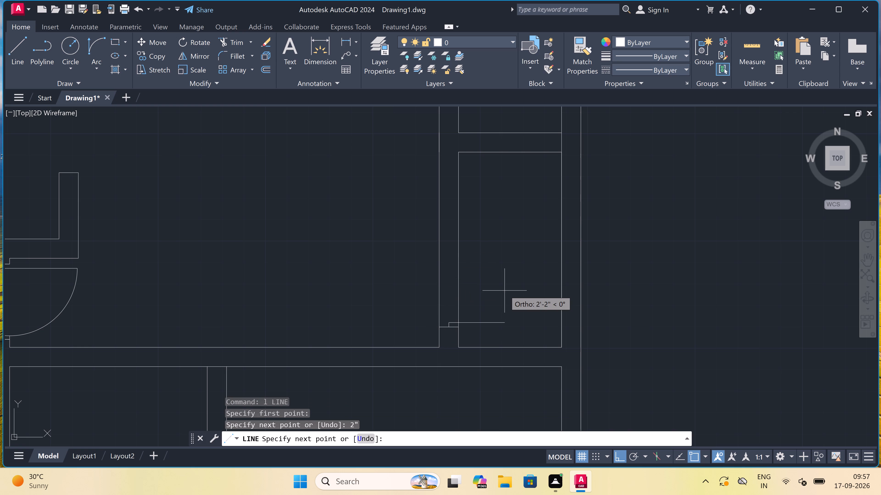
type("2'")
key("space")
key("Escape")
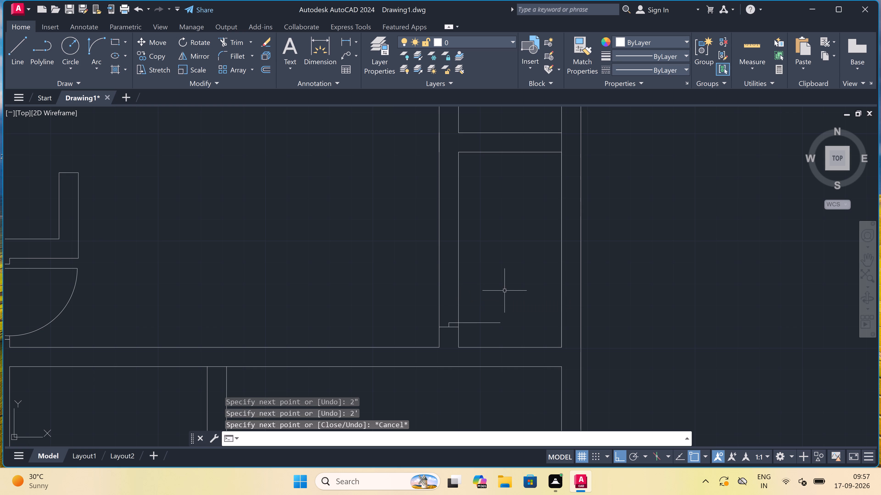
Draw a second jamb line across the same wall above the door leaf, with a 2" stop down from its midpoint.
key("space")
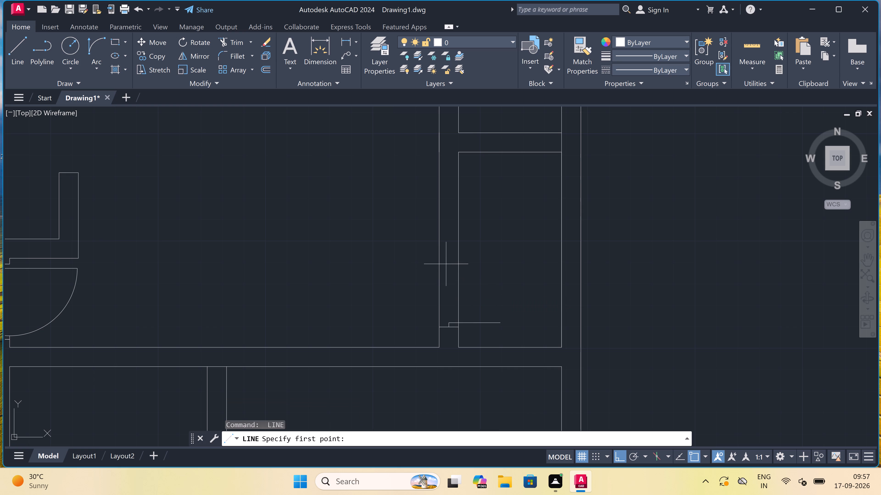
scroll(435, 275, "up", 1)
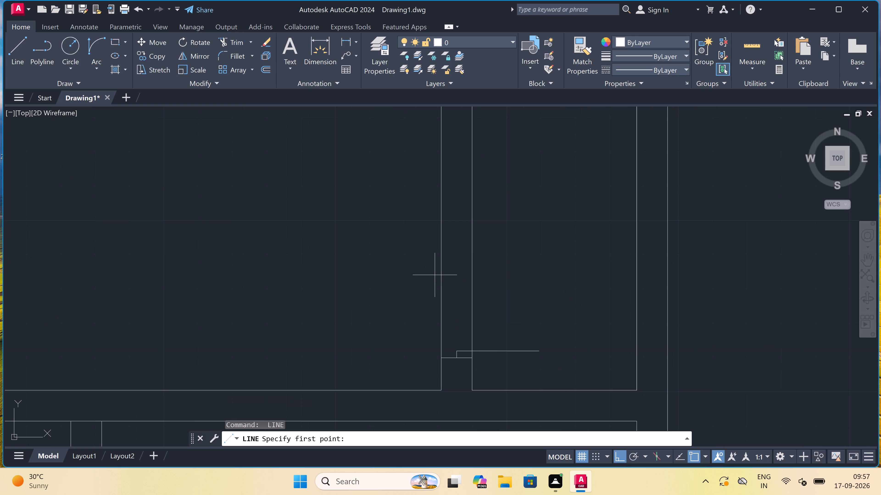
left_click(441, 269)
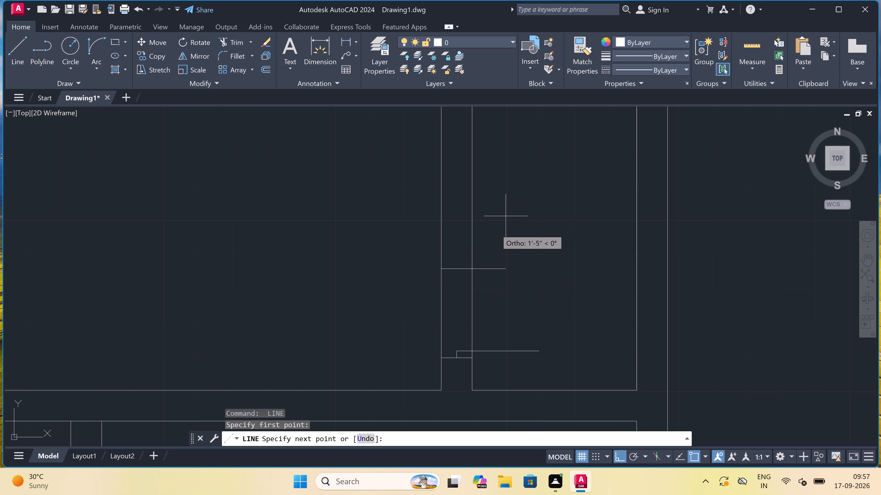
left_click(471, 268)
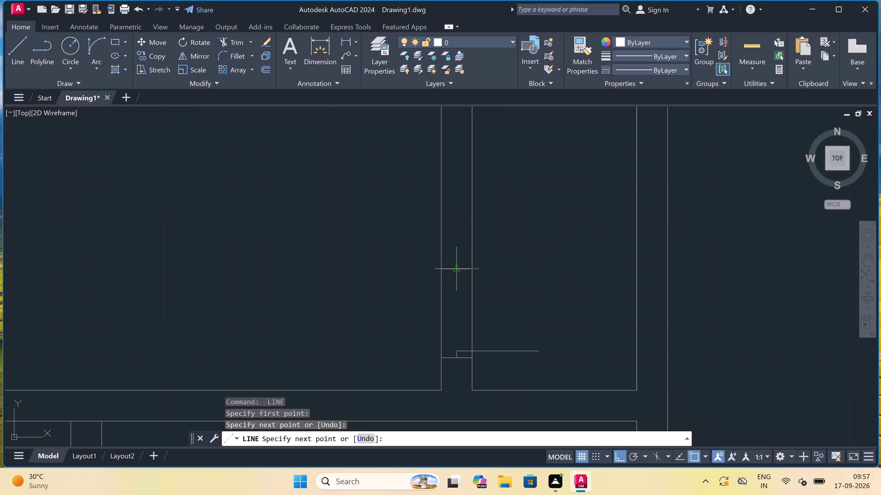
left_click(459, 269)
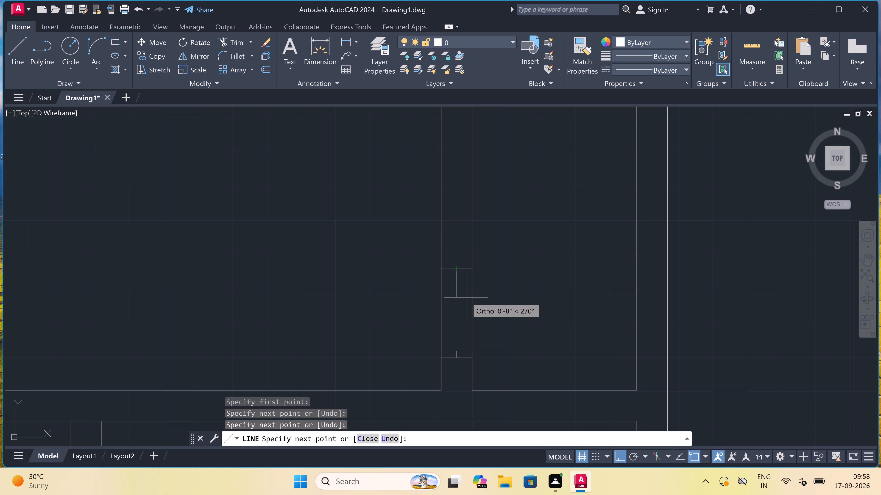
type("2\"")
key("space")
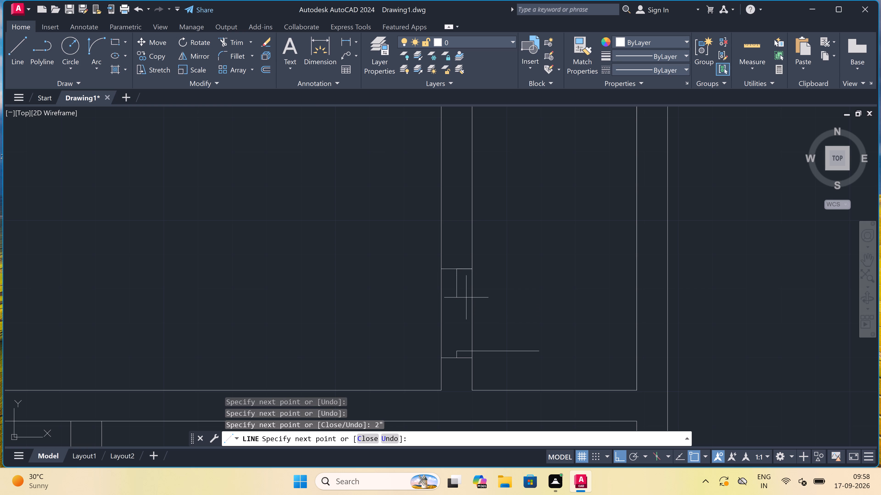
key("Escape")
Draw the door swing arc from the leaf's free end to the tip of the upper jamb's stop, starting tangent straight up.
scroll(466, 297, "up", 1)
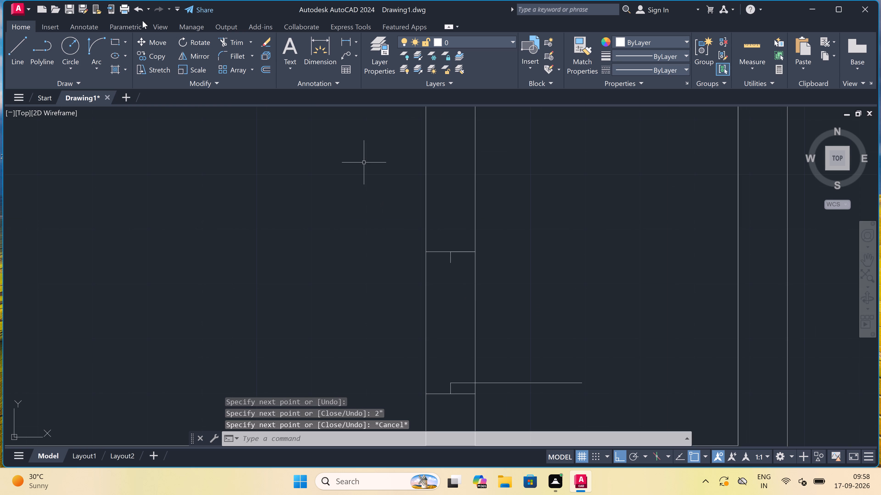
left_click(100, 41)
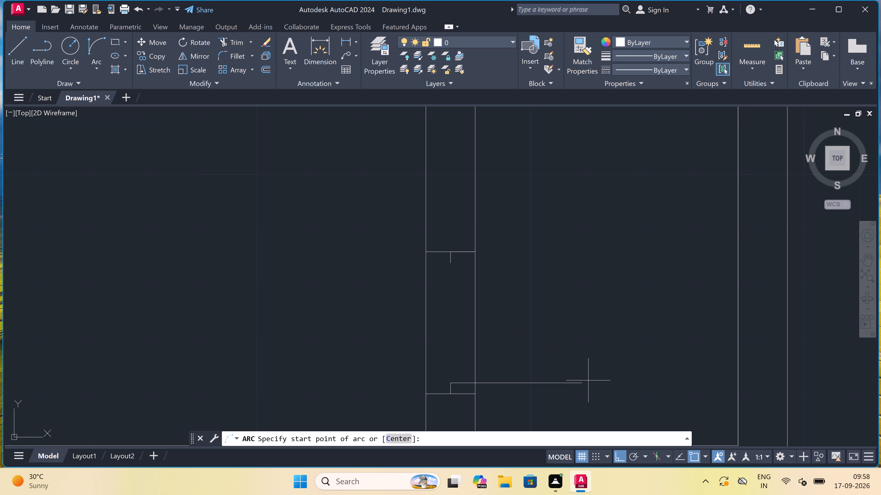
double_click(582, 378)
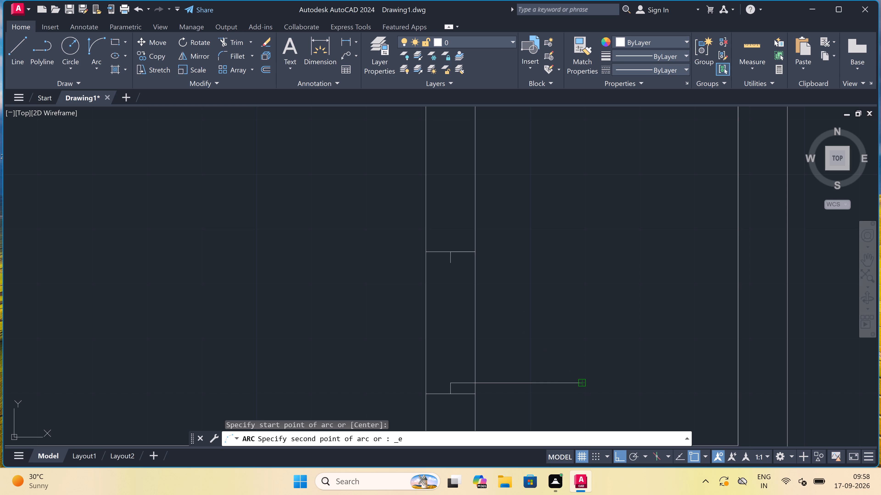
left_click(453, 266)
left_click(519, 251)
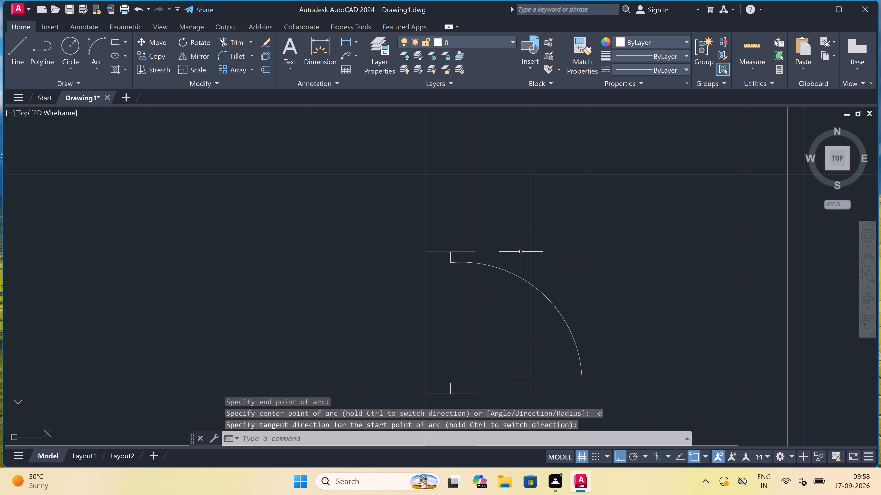
Trim both face lines of the narrow room's left wall across the lower door opening.
type("tr")
key("space")
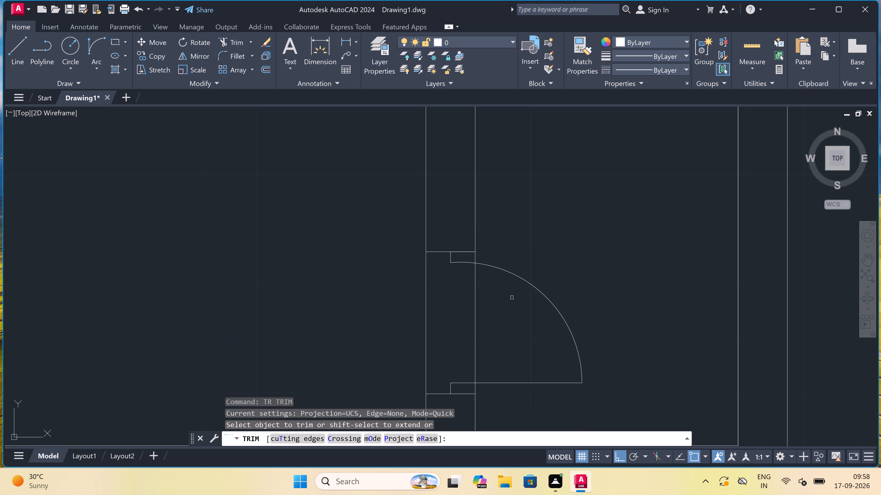
left_click(497, 322)
left_click(381, 312)
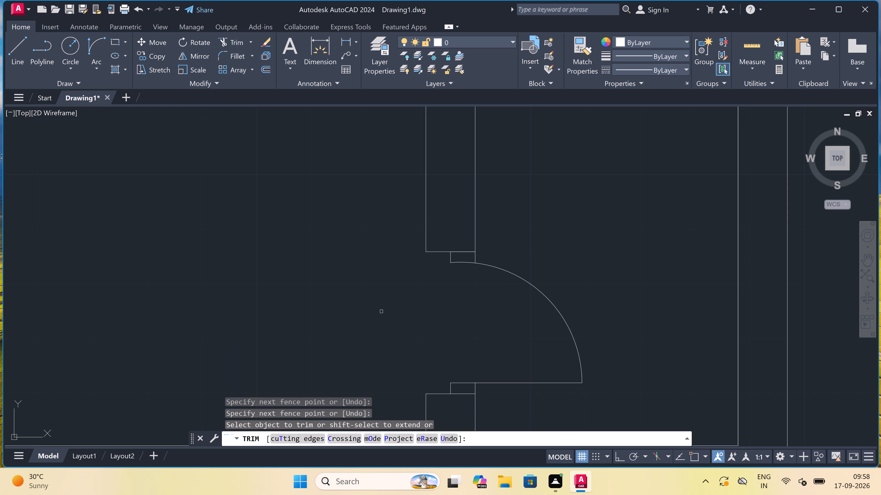
scroll(387, 289, "down", 4)
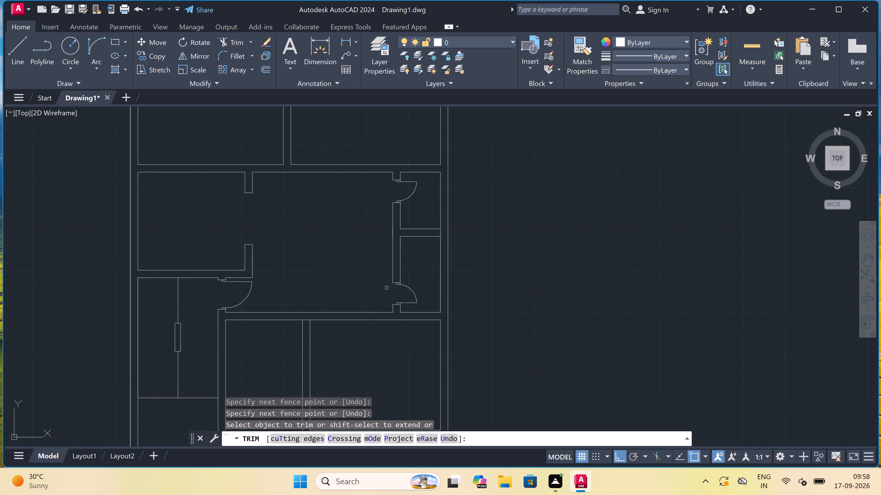
key("Escape")
Draw a jamb line across the wall below the top-left room near its right corner, with a 2" stop leftward from its midpoint and a 2' leaf upward.
scroll(384, 282, "down", 2)
scroll(371, 267, "down", 1)
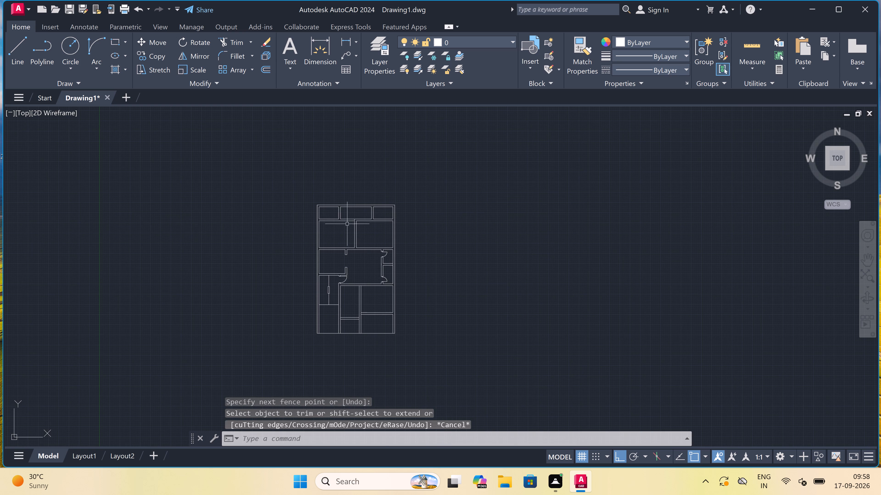
scroll(316, 185, "up", 3)
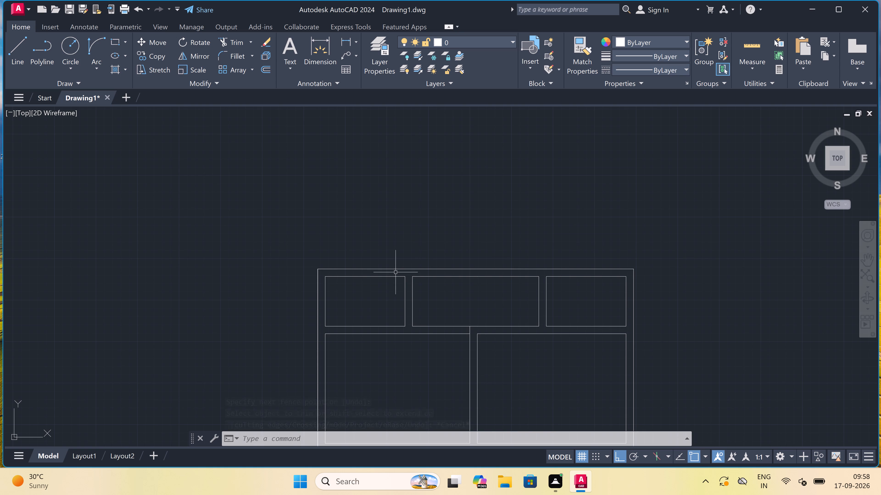
type("l")
key("space")
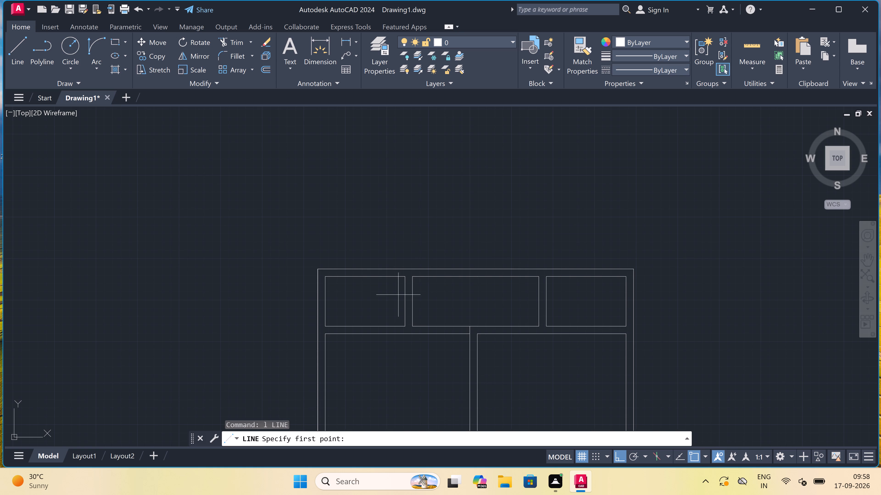
scroll(405, 331, "up", 2)
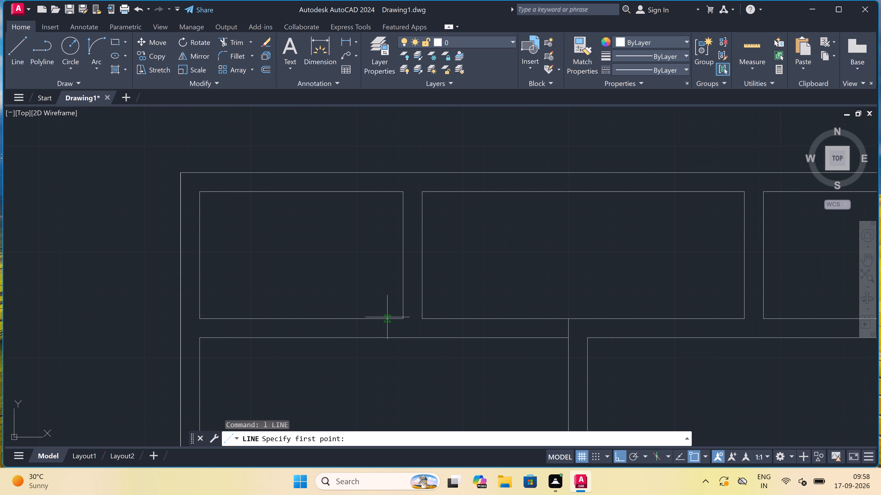
left_click(389, 318)
left_click(389, 340)
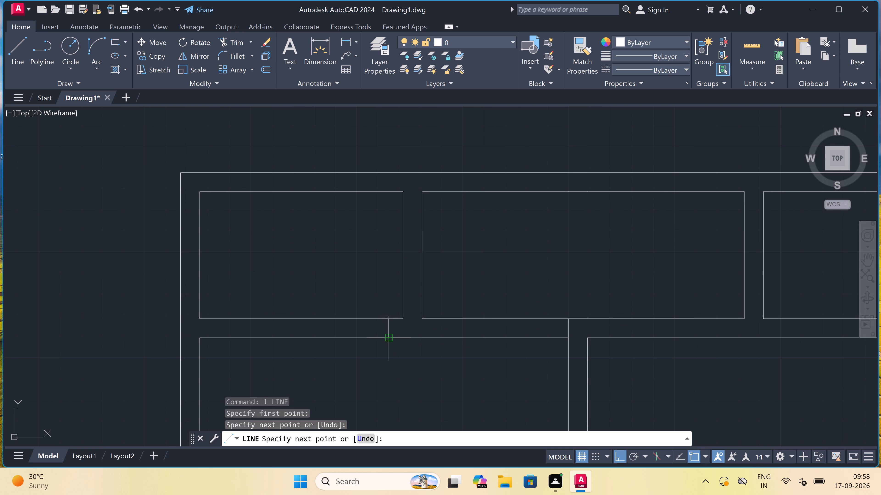
left_click(391, 324)
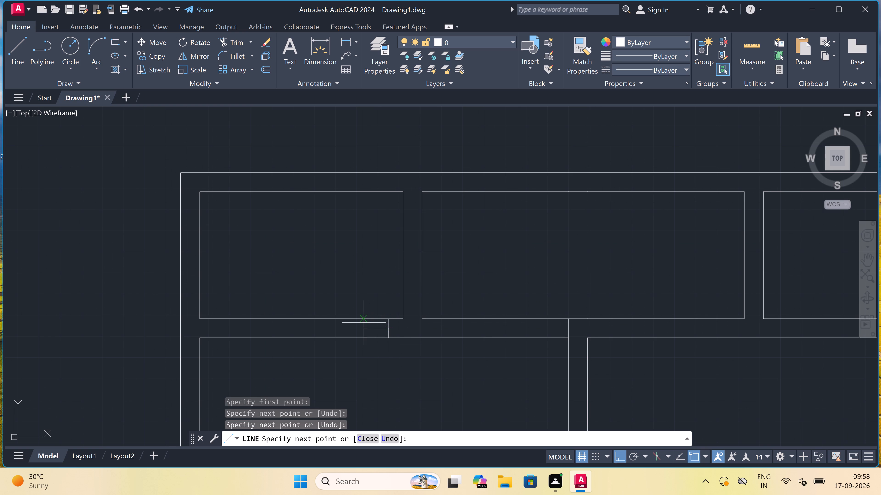
type("2\"")
key("space")
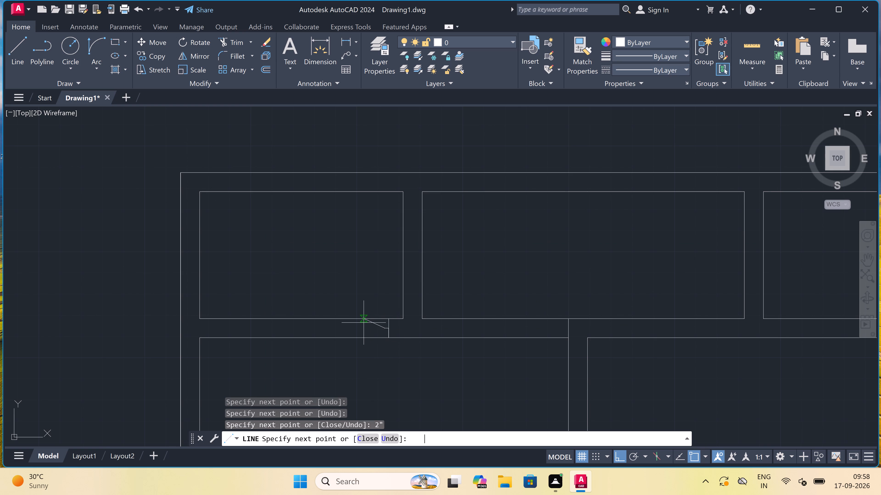
type("2'")
key("space")
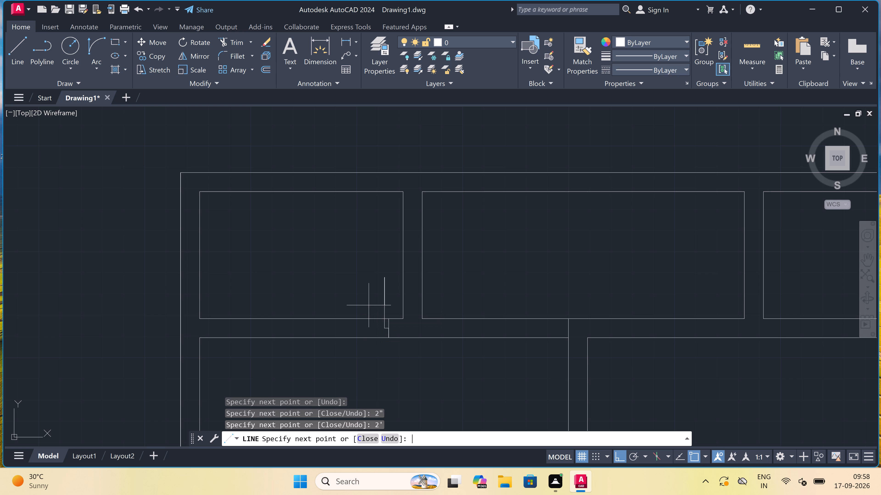
key("Escape")
Draw a second jamb line across the same wall left of the door leaf, with a 2" stop rightward from its midpoint.
key("space")
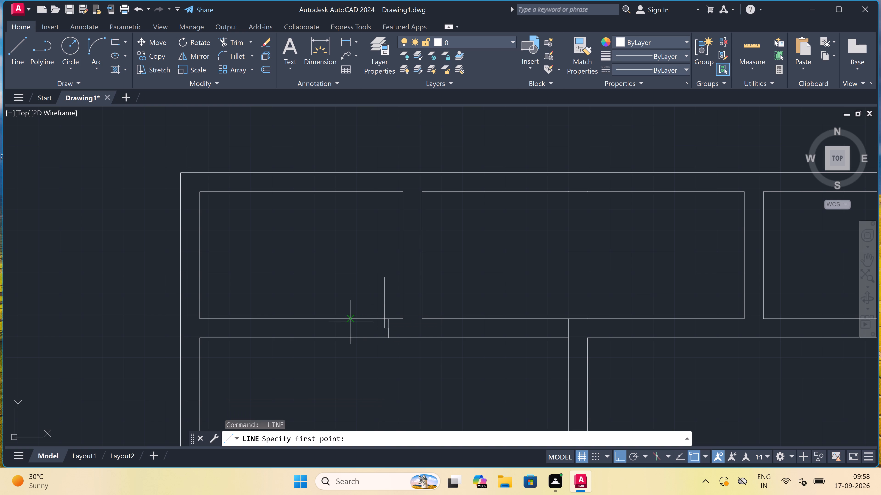
scroll(351, 321, "up", 1)
scroll(323, 318, "up", 1)
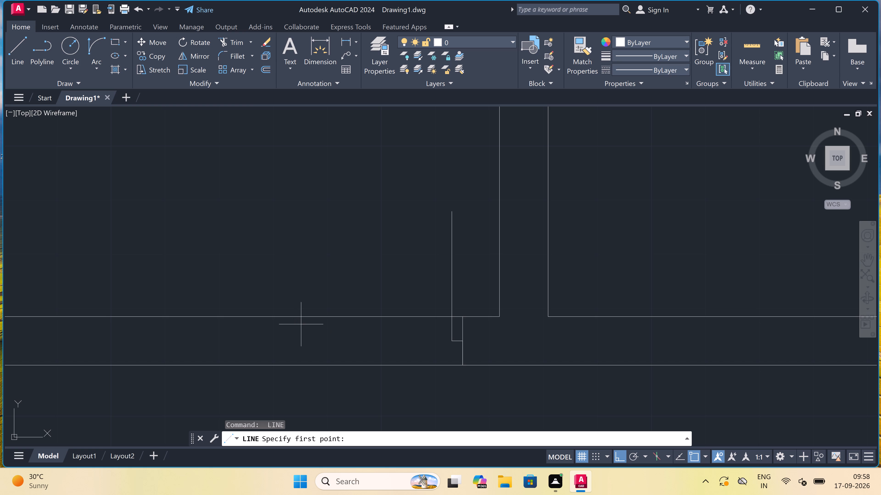
left_click(303, 317)
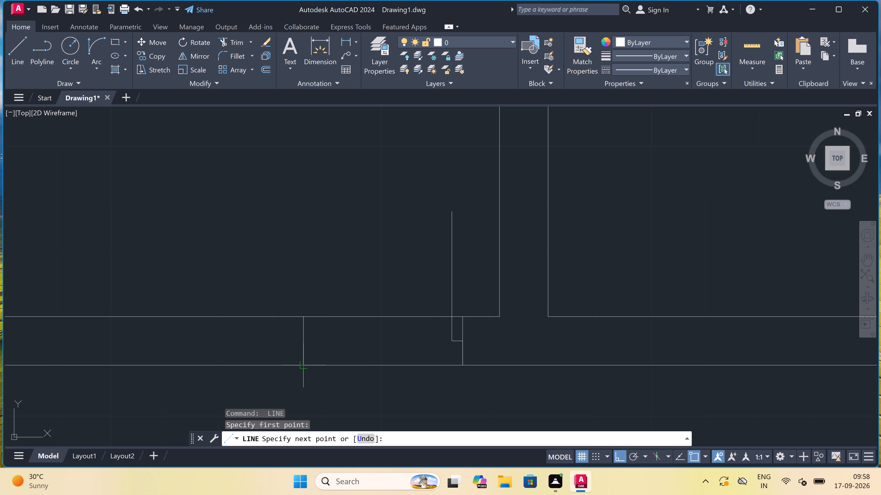
left_click(305, 365)
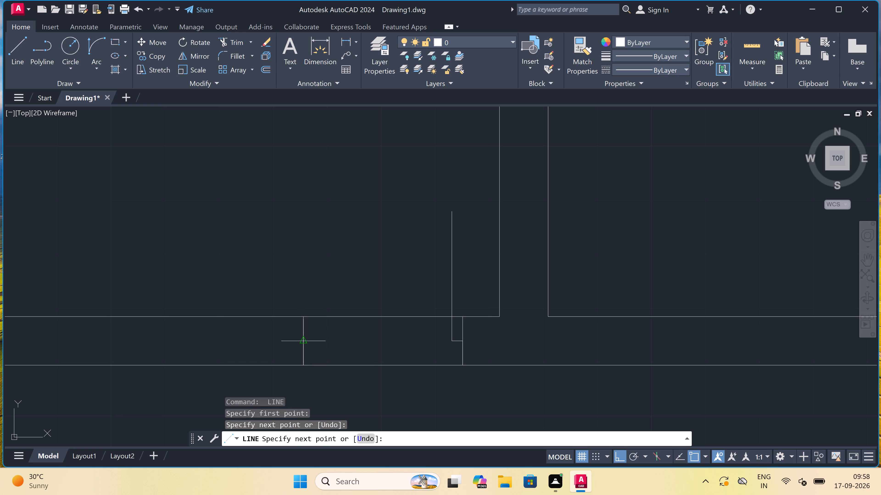
left_click(311, 337)
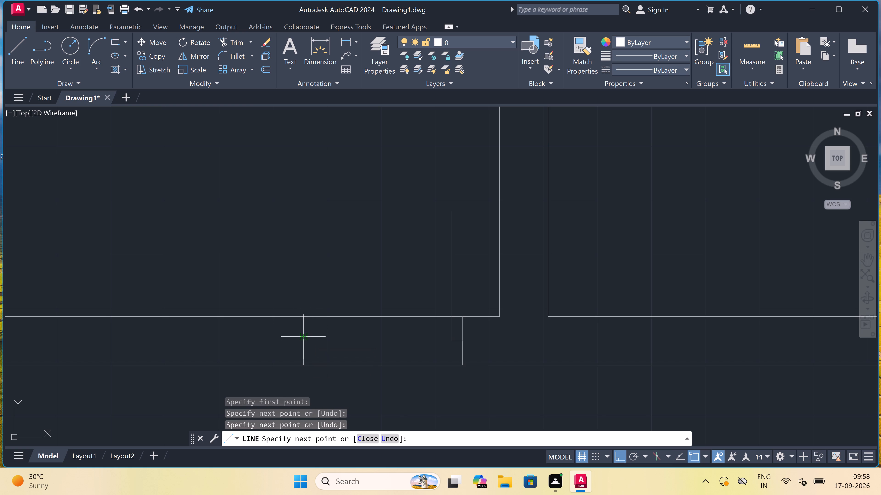
key("ctrl+z")
left_click(304, 339)
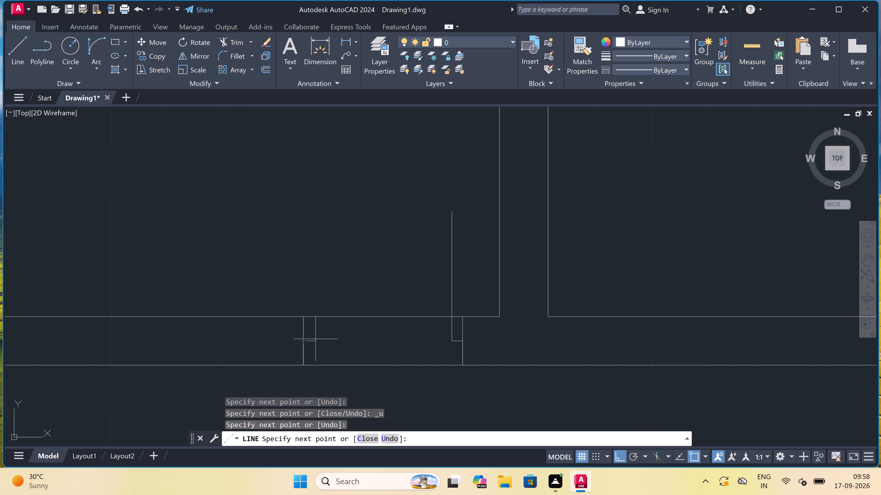
type("2\"")
key("space")
key("Escape")
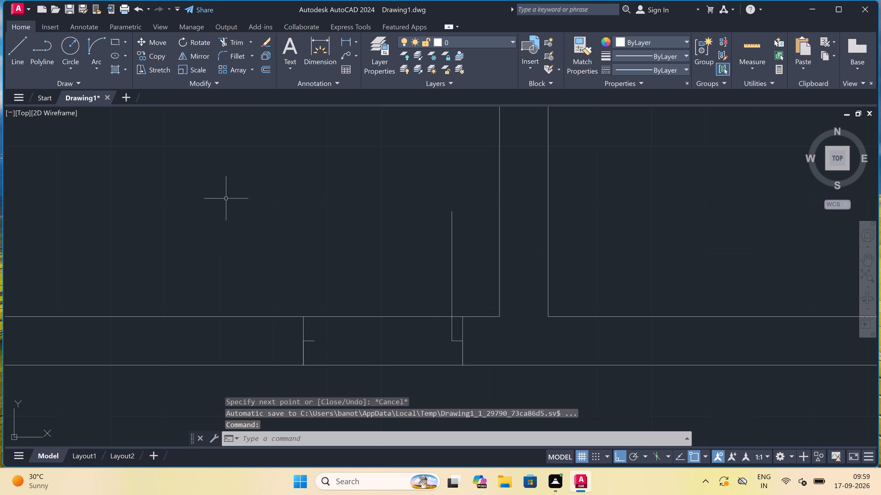
Draw the door swing arc from the leaf's upper end to the tip of the left jamb's stop, starting tangent straight left.
left_click(103, 38)
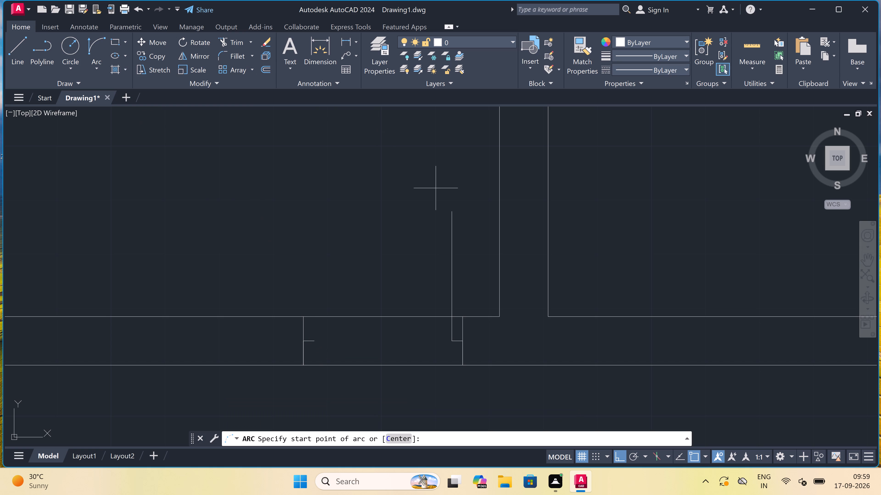
left_click(453, 210)
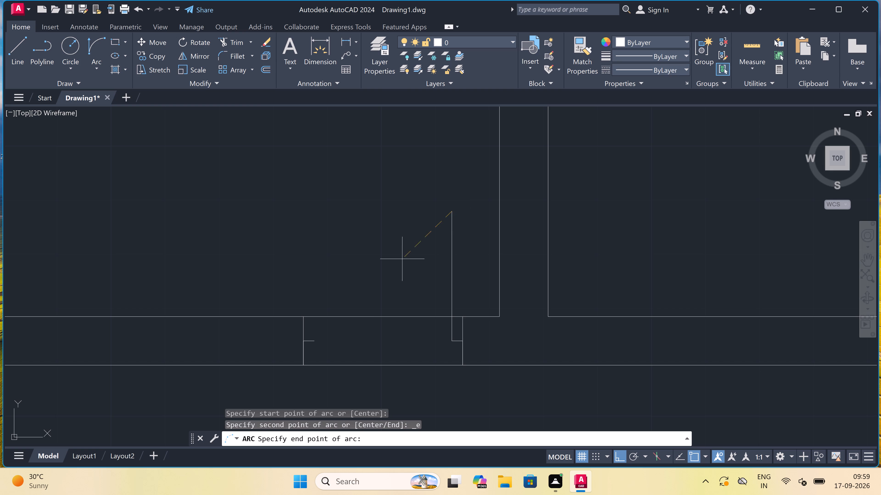
left_click(316, 338)
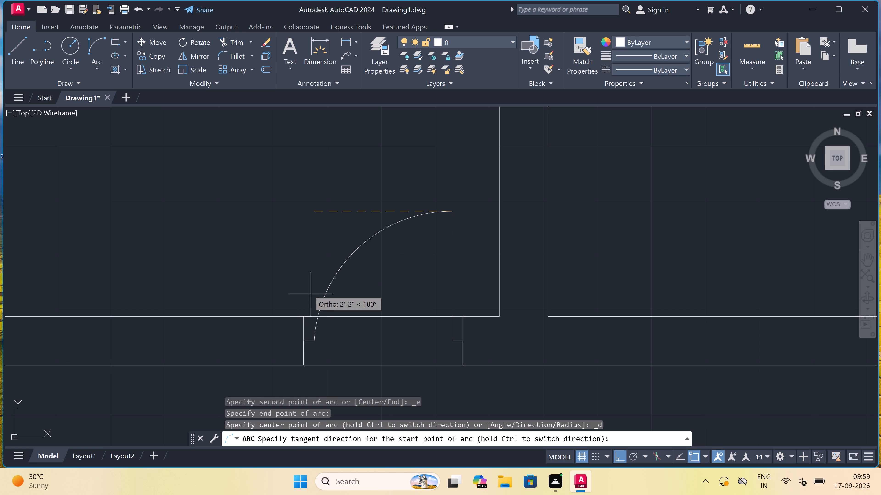
left_click(308, 291)
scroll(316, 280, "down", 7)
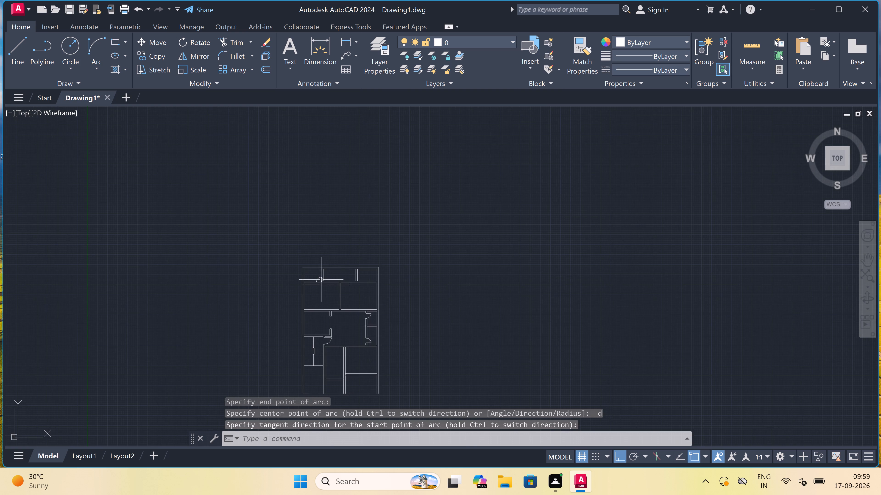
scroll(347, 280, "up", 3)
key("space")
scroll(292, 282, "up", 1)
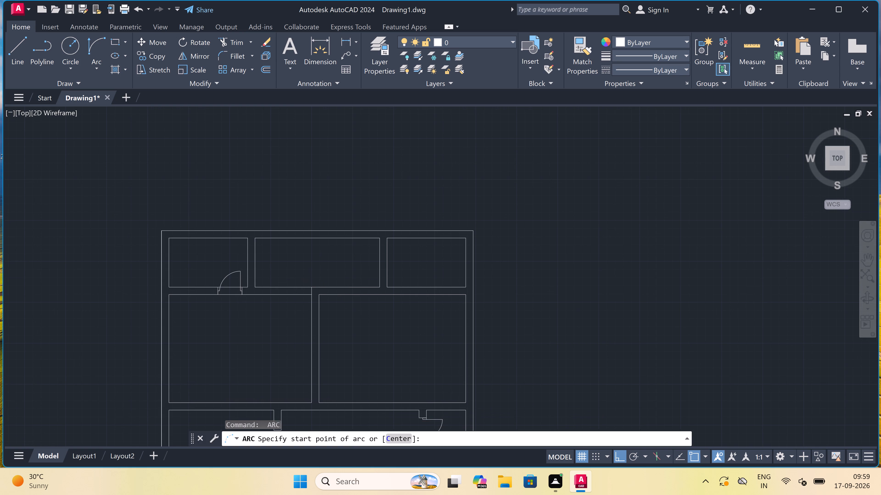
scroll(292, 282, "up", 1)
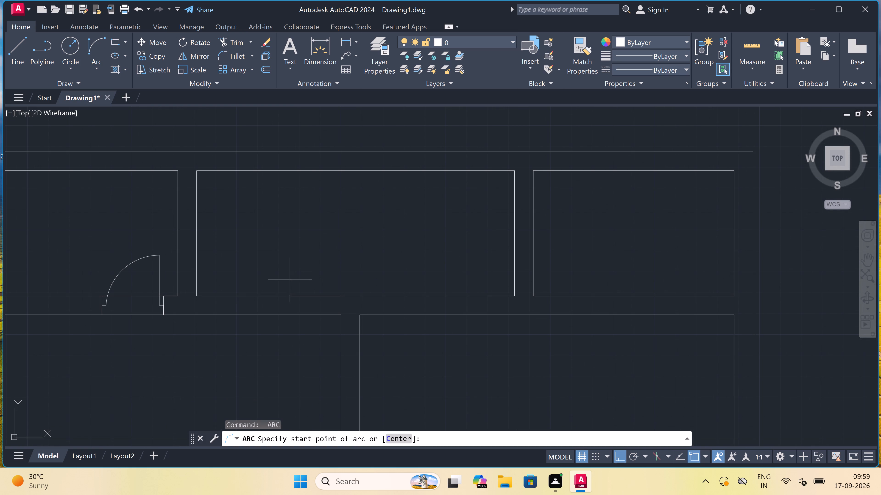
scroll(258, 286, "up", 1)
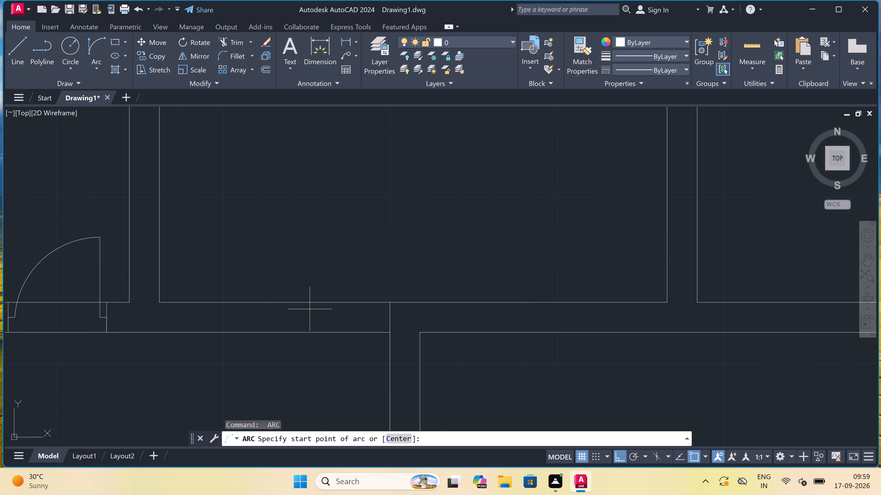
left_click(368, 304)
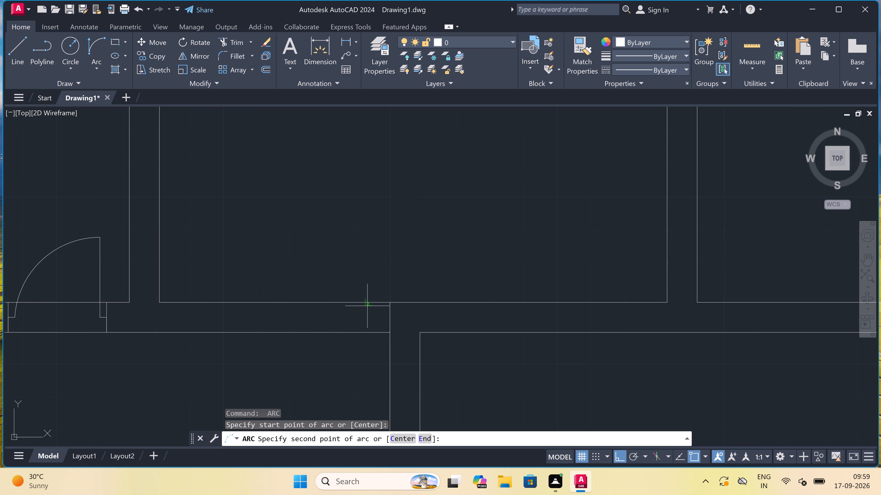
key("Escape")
Draw a jamb line below the top-middle room, just left of the partition, with a 2" stop leftward from its midpoint and a 2' leaf downward.
key("l")
key("space")
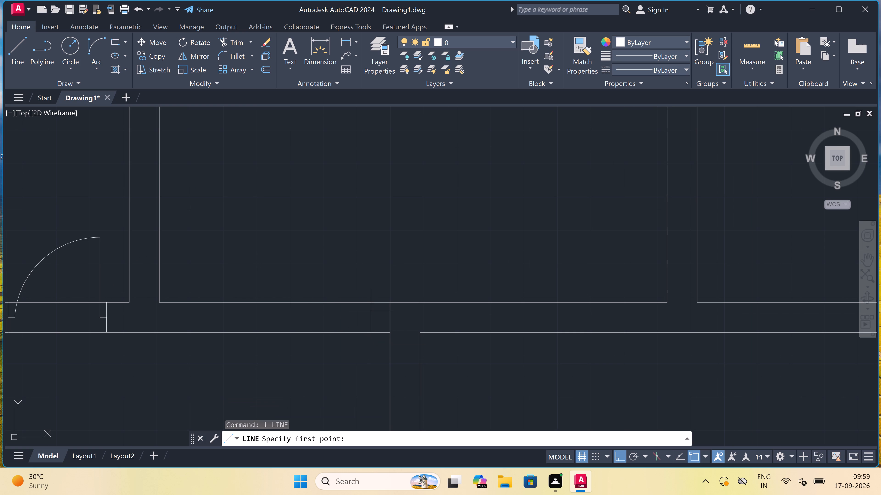
left_click(369, 303)
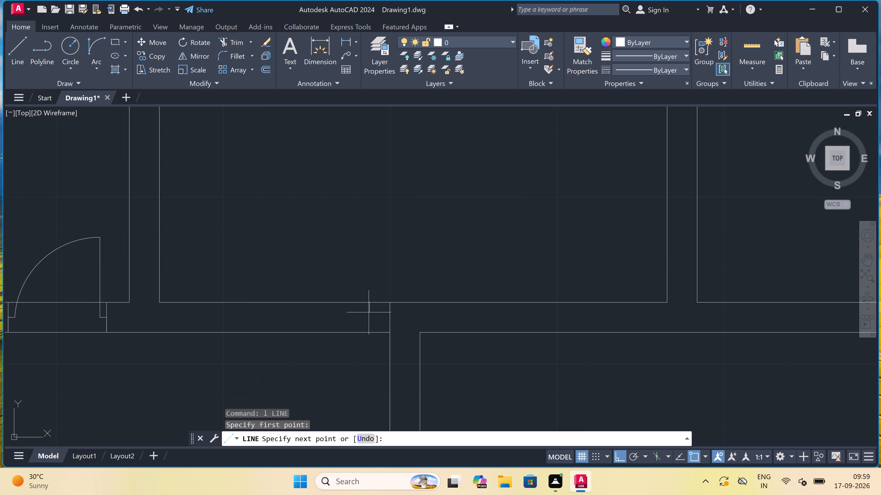
left_click(367, 332)
left_click(367, 320)
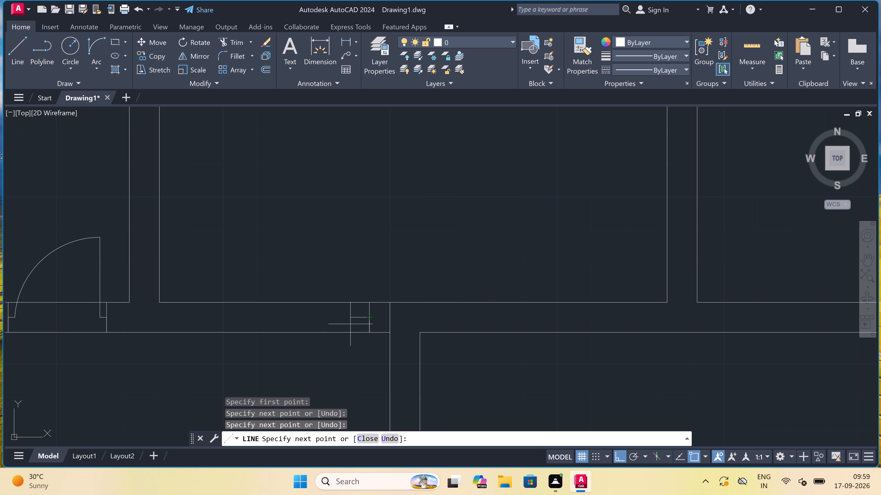
type("2\"")
key("space")
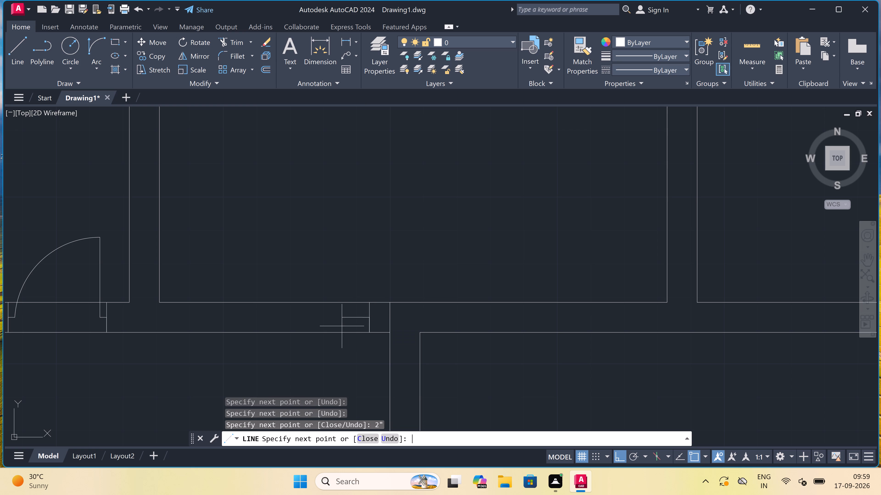
scroll(342, 326, "down", 3)
scroll(349, 360, "up", 2)
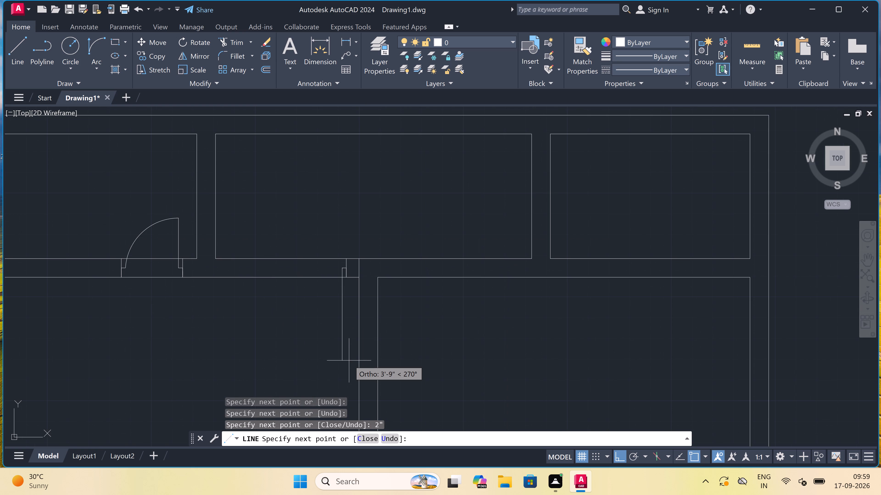
type("2'")
key("space")
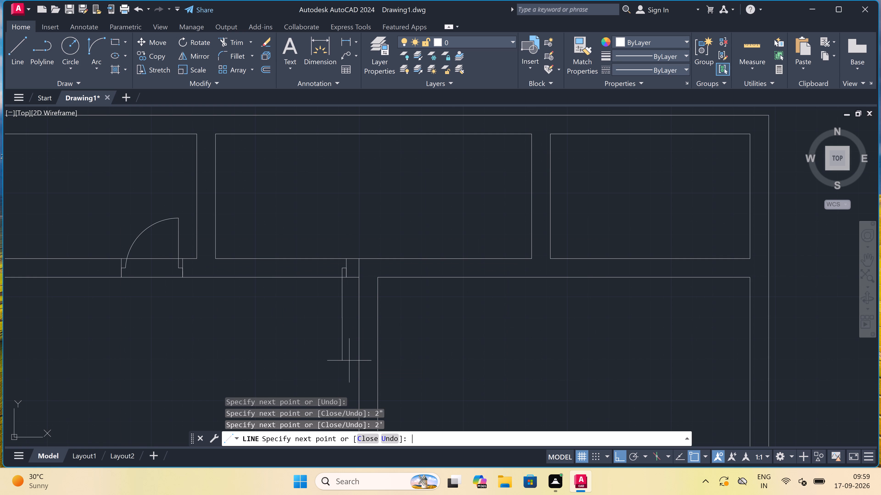
key("Escape")
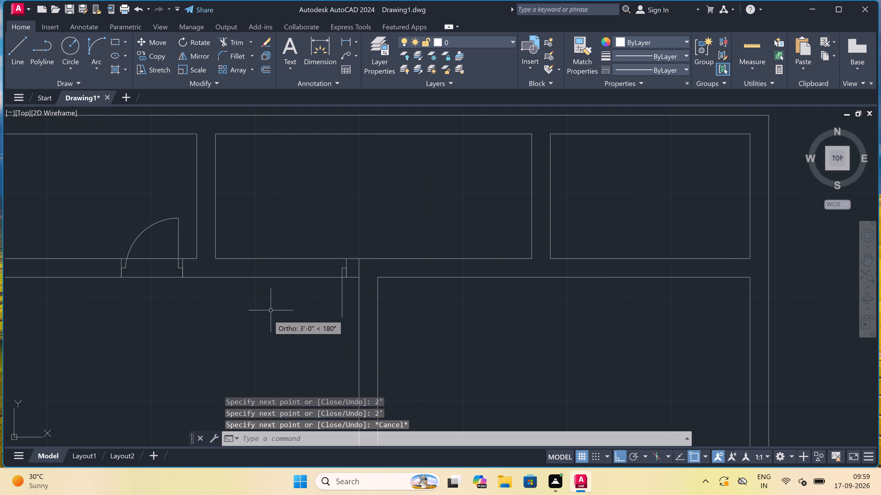
Draw a second jamb line across the wall below the top-middle room, left of the door leaf, with a 2" stop rightward from its midpoint.
scroll(296, 266, "up", 1)
key("space")
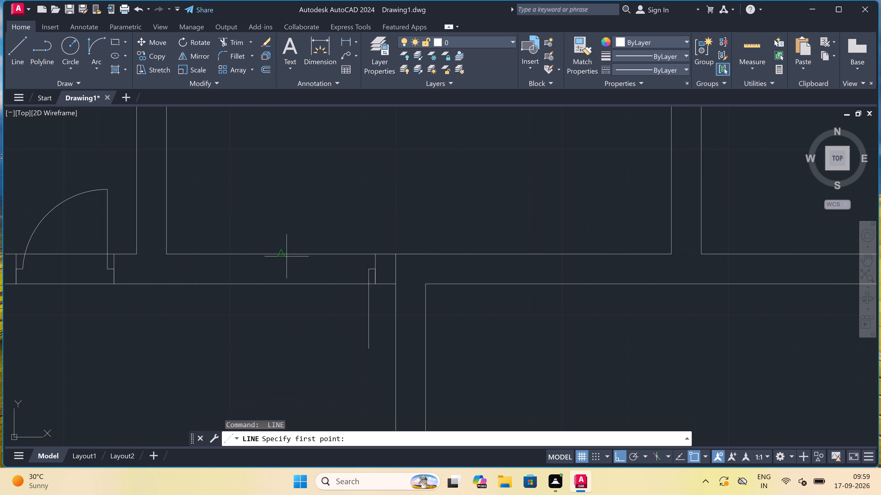
scroll(290, 252, "up", 1)
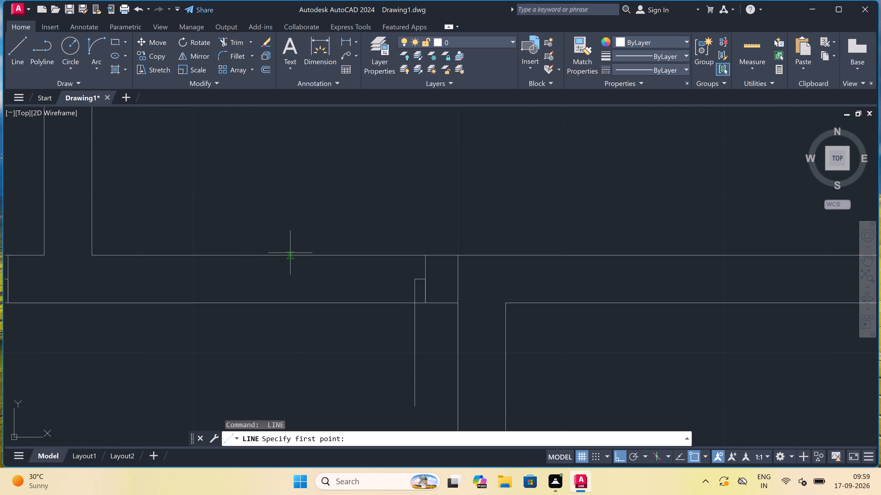
left_click(295, 254)
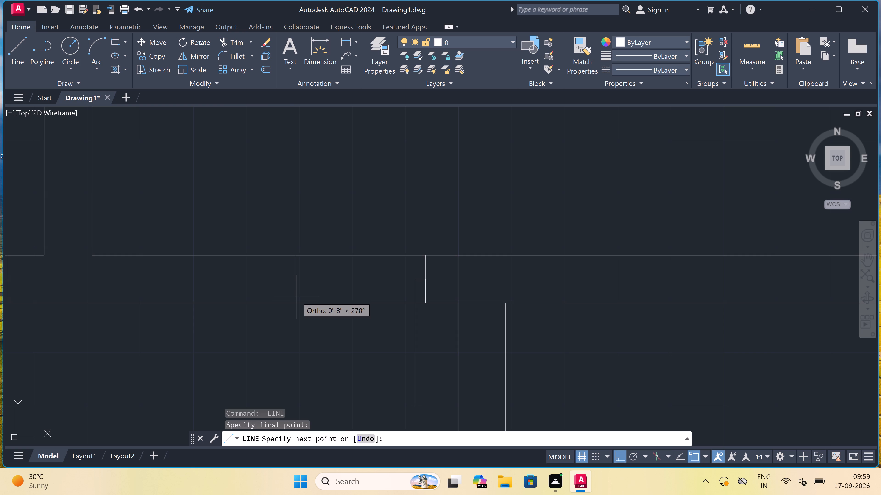
left_click_drag(351, 357, 357, 363)
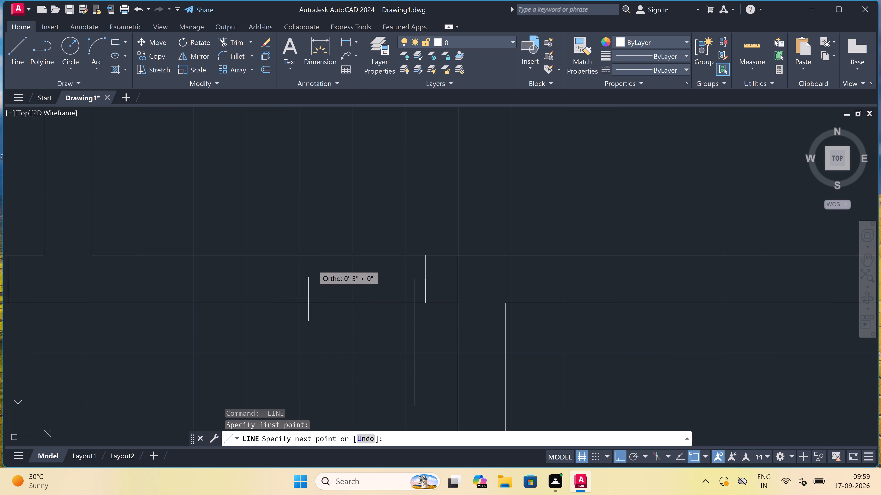
left_click(296, 301)
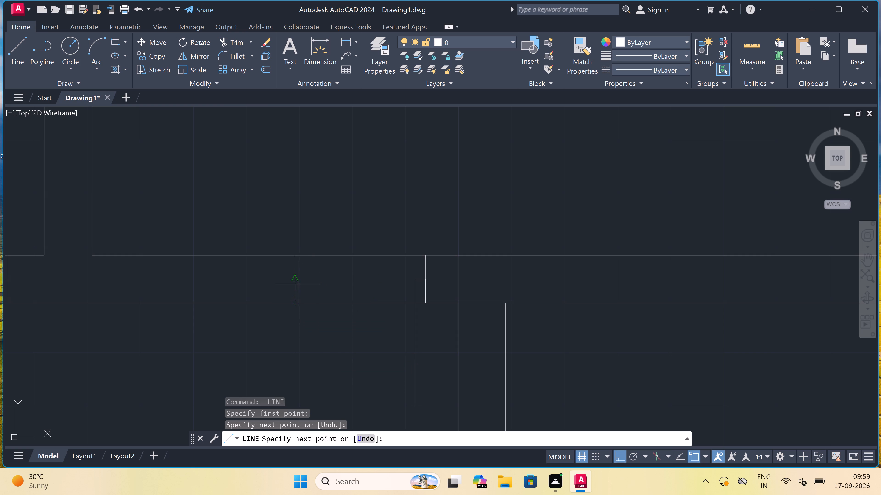
left_click(296, 280)
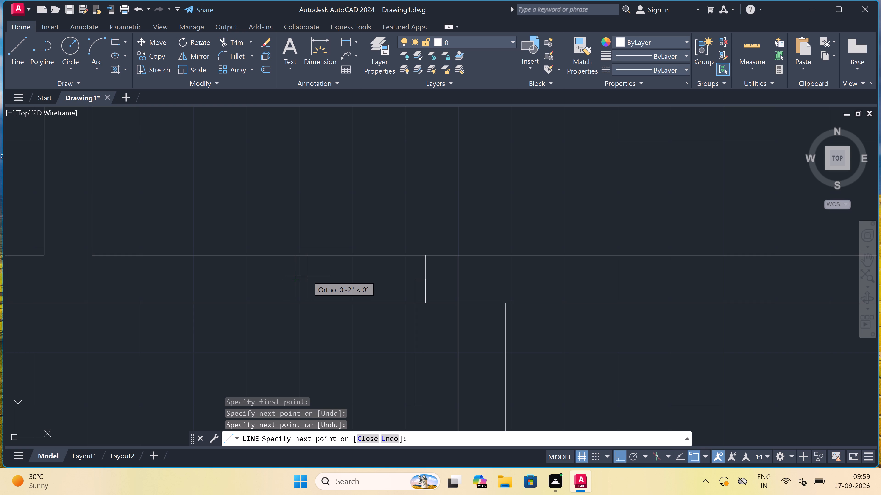
type("2\"")
key("space")
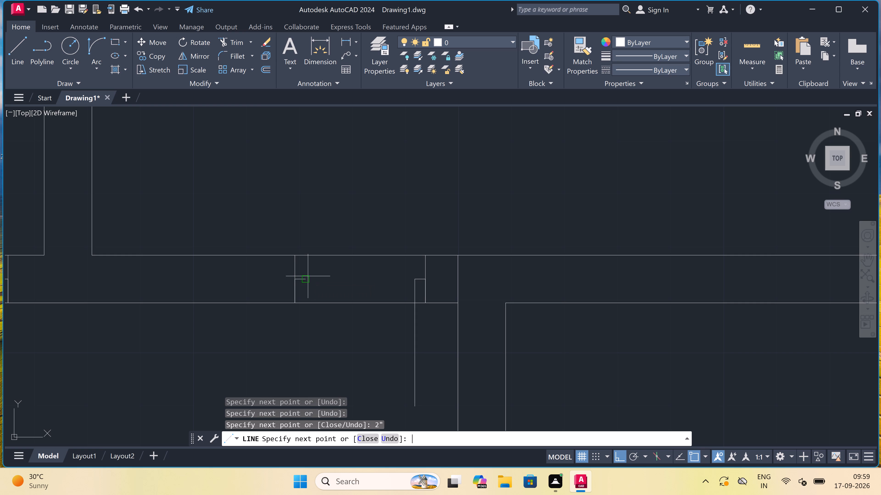
key("Escape")
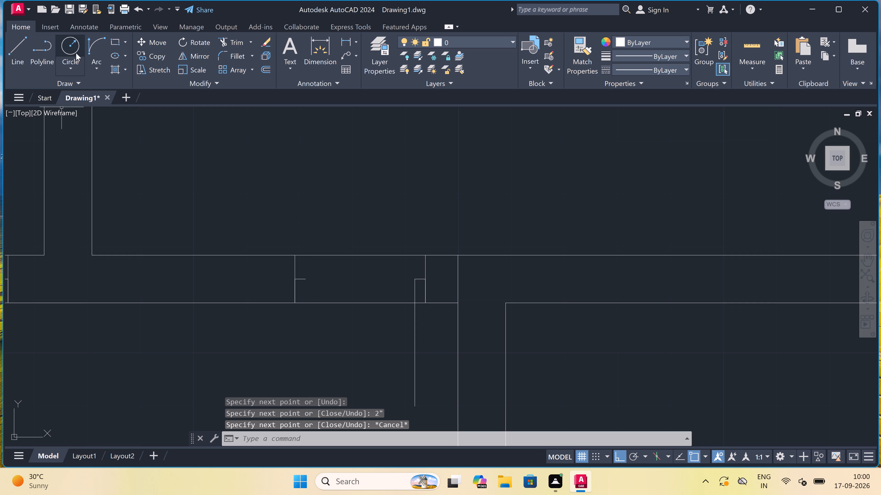
Draw the door swing arc from the tip of the left jamb's stop to the leaf's lower end, starting tangent straight down.
left_click(101, 39)
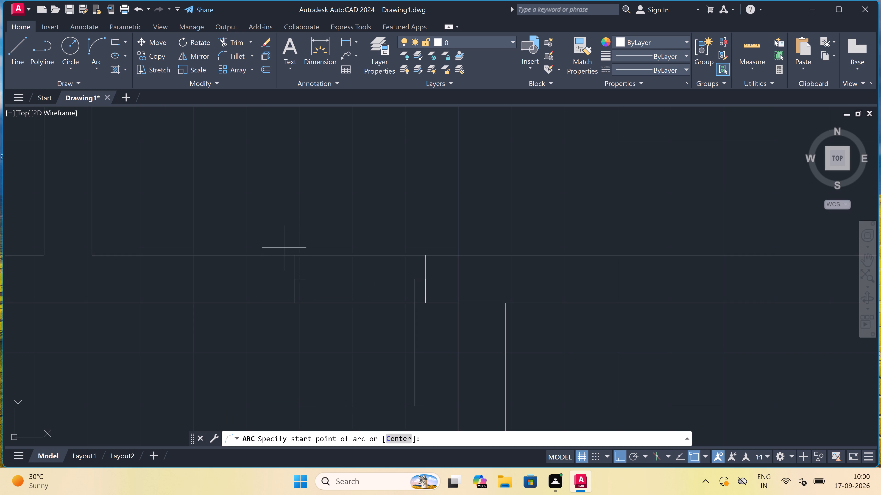
left_click(306, 280)
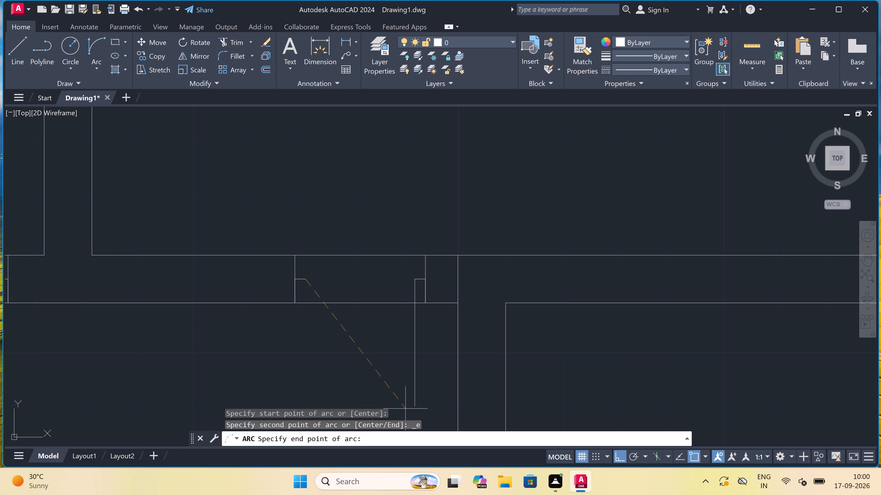
left_click(418, 407)
left_click(386, 413)
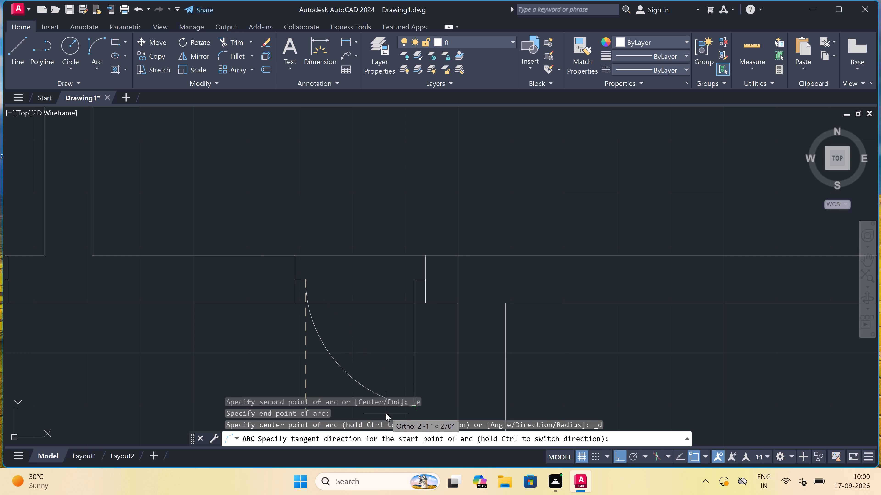
Trim both wall lines between the jambs to open the top-middle room's doorway.
key("t")
key("r")
key("space")
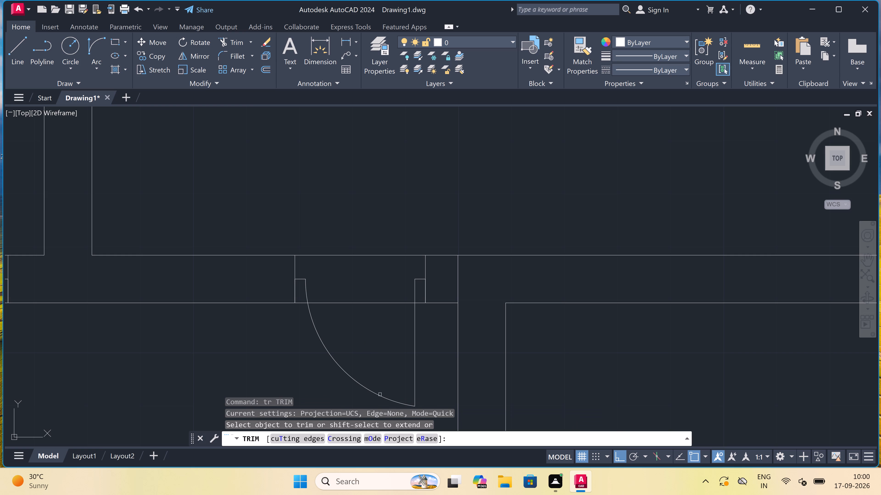
left_click(369, 322)
left_click(365, 250)
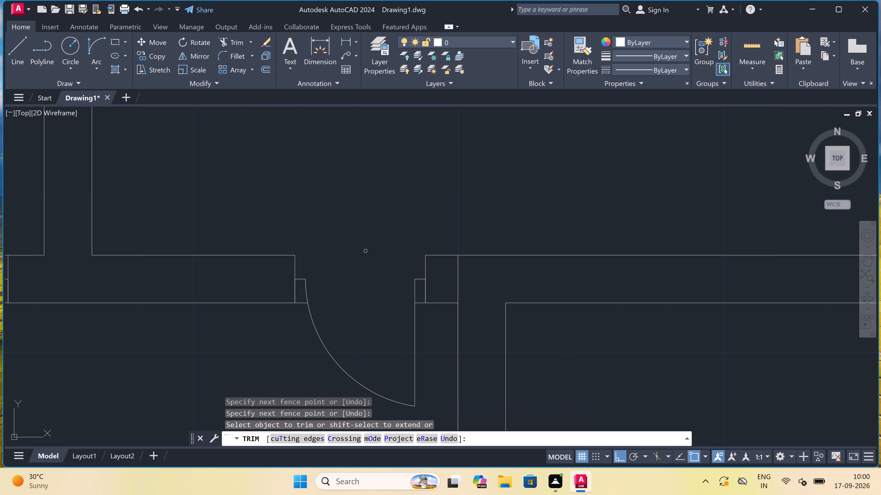
Trim the partition line's segment that crosses the wall just right of the top-middle room's door.
scroll(365, 251, "down", 3)
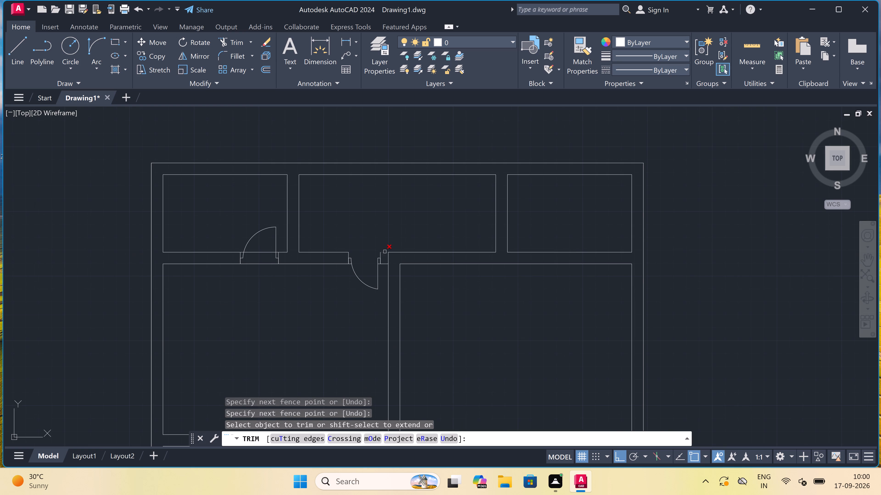
scroll(385, 252, "up", 4)
left_click_drag(394, 267, 398, 268)
left_click(424, 265)
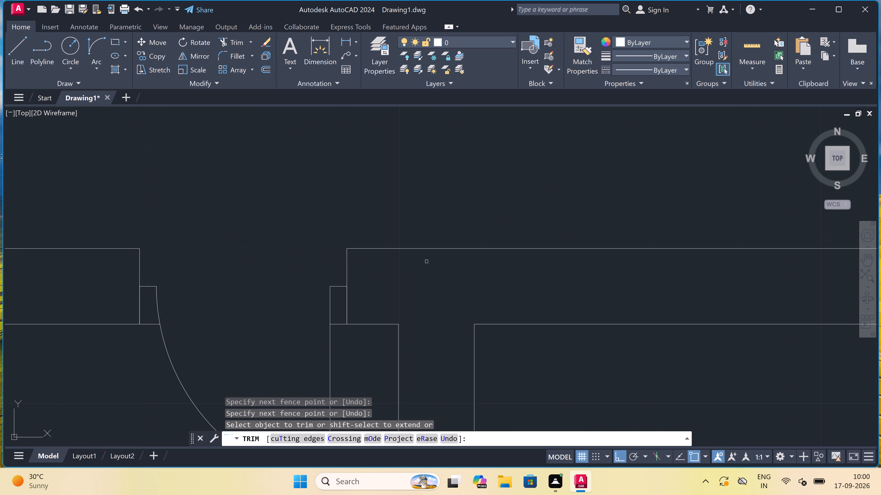
key("Escape")
Draw a jamb line below the top-right room near its left corner, with a 2" stop rightward from its midpoint and a 2' leaf upward.
scroll(381, 247, "down", 5)
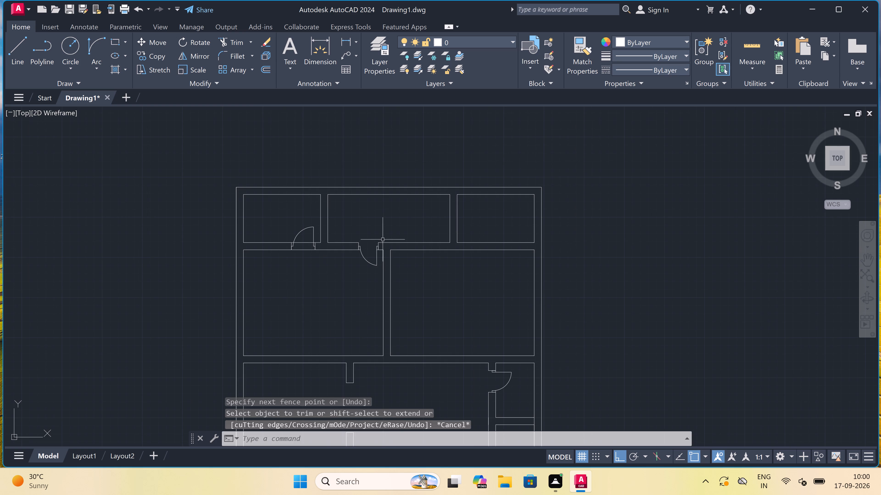
scroll(505, 236, "up", 2)
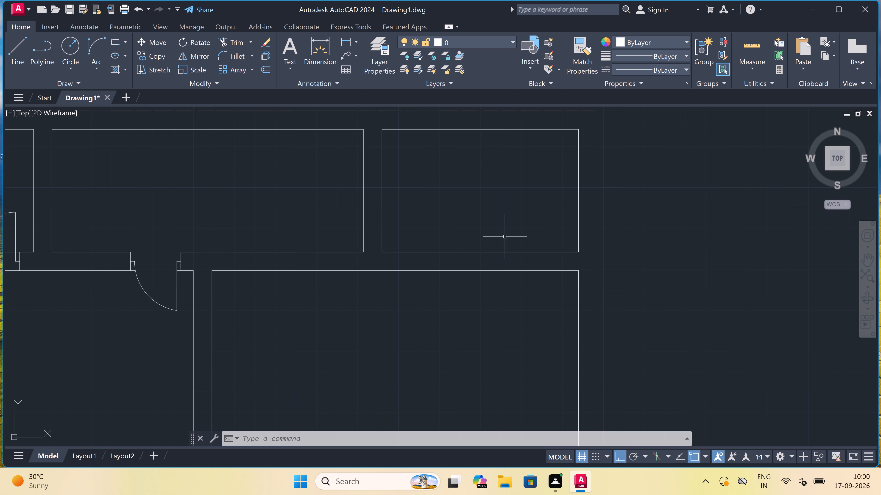
type("l")
key("space")
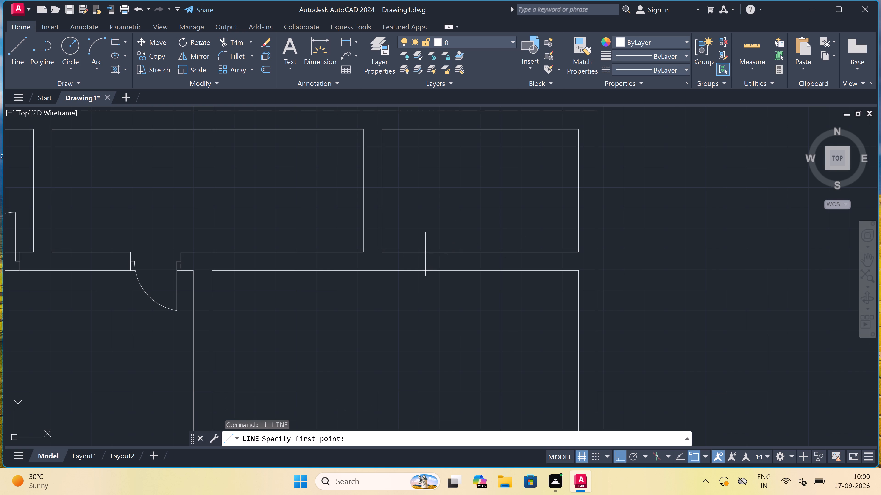
scroll(415, 259, "up", 1)
scroll(373, 251, "up", 2)
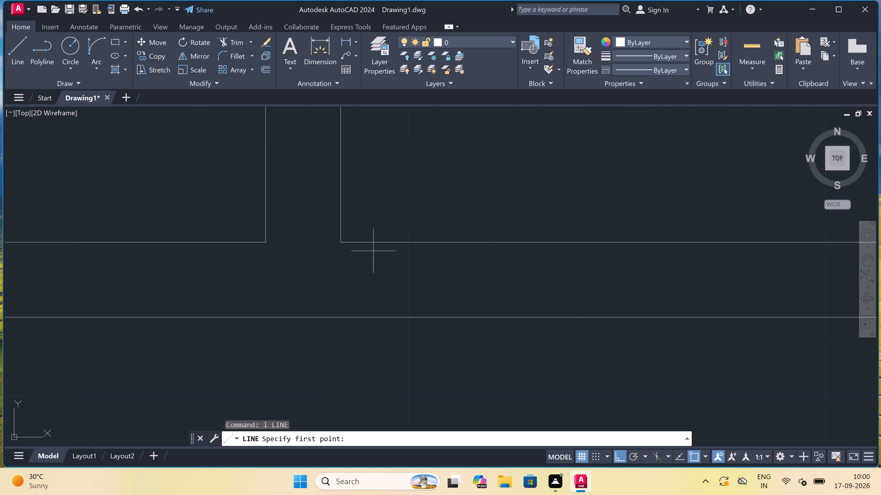
left_click(378, 242)
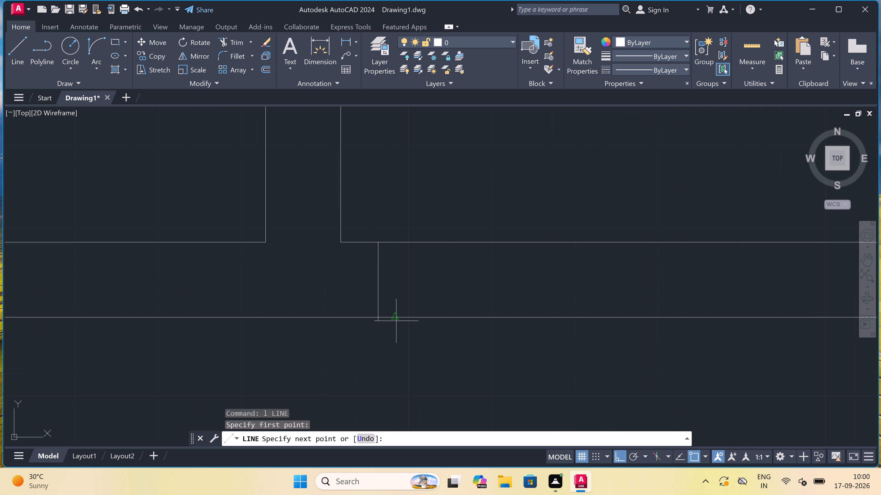
left_click(379, 318)
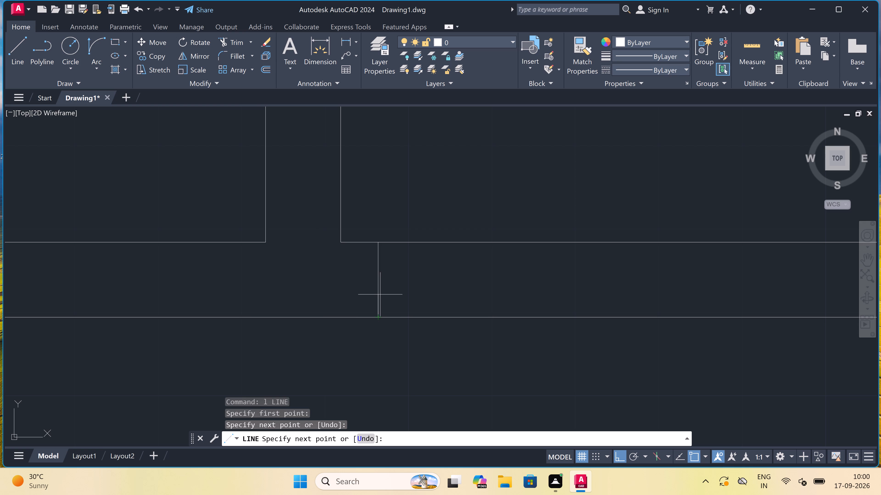
left_click(376, 280)
type("2\"")
key("space")
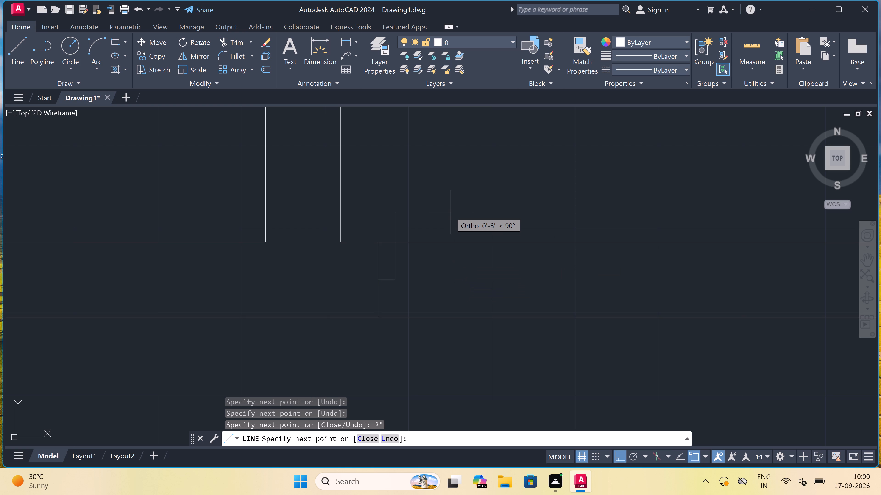
type("2'")
key("space")
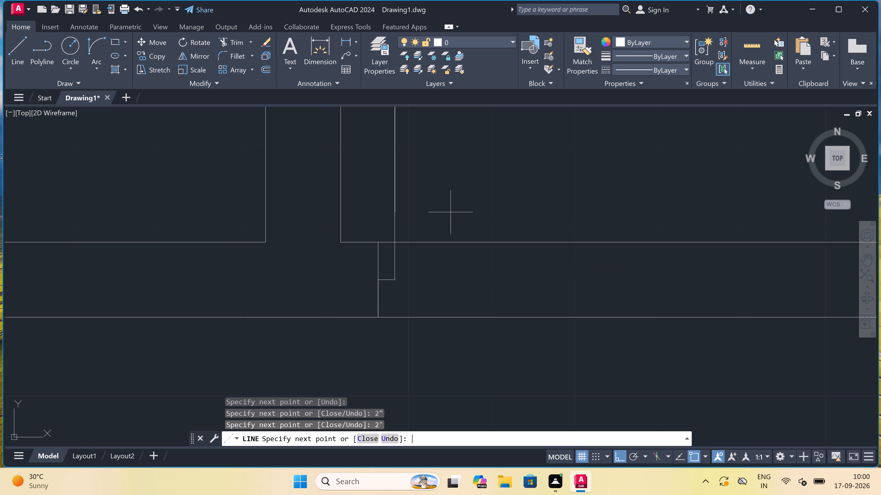
scroll(456, 223, "down", 2)
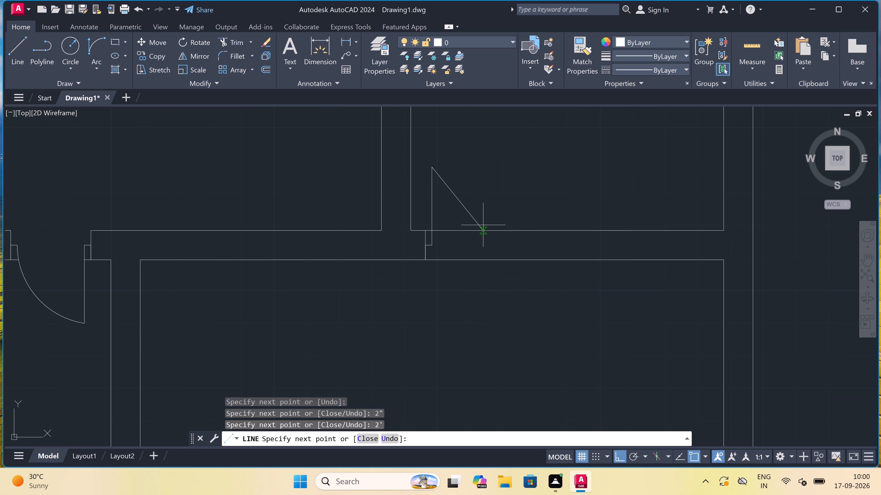
scroll(496, 187, "up", 1)
key("Escape")
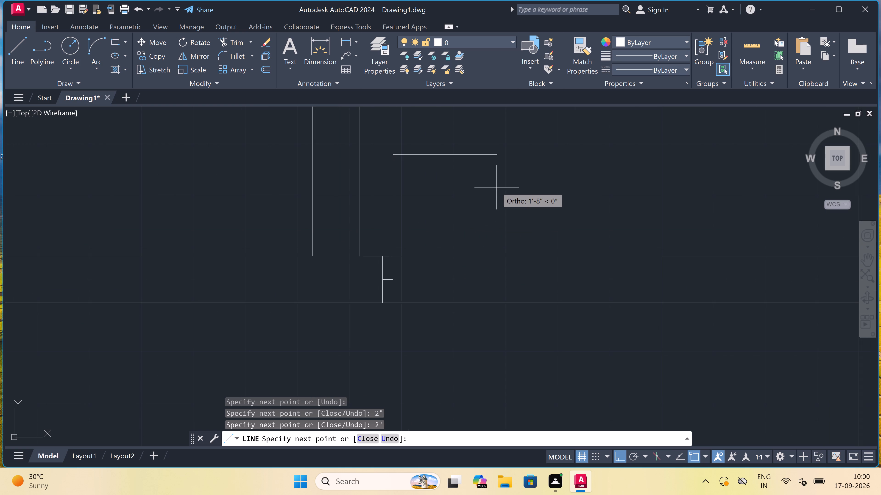
Draw a second jamb line across the same wall right of the door leaf, with a 2" stop leftward from its midpoint.
key("space")
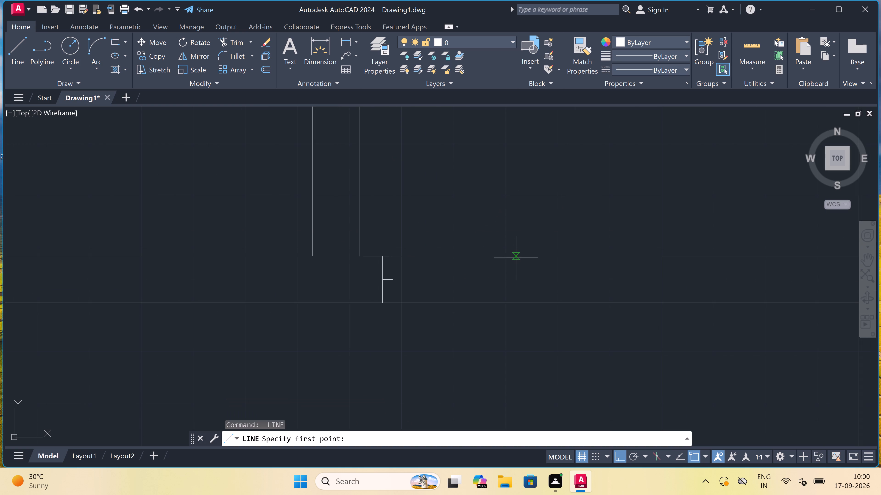
left_click(519, 256)
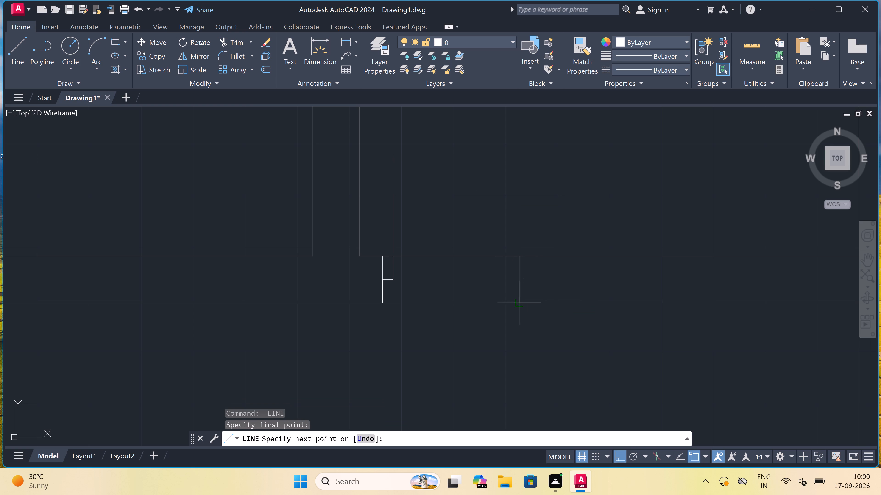
left_click(522, 305)
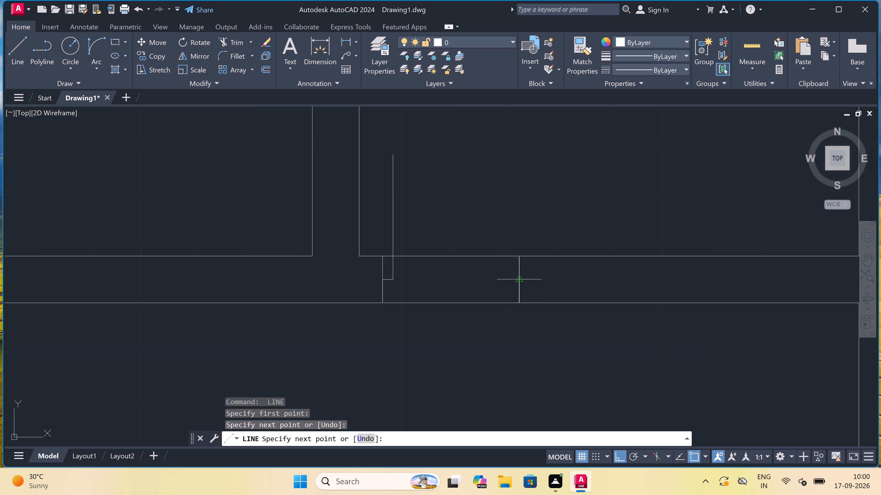
left_click(518, 281)
type("2\"")
key("space")
key("Escape")
Draw the door swing arc from the leaf's upper end to the tip of the right jamb's stop, starting tangent straight right.
scroll(482, 290, "down", 3)
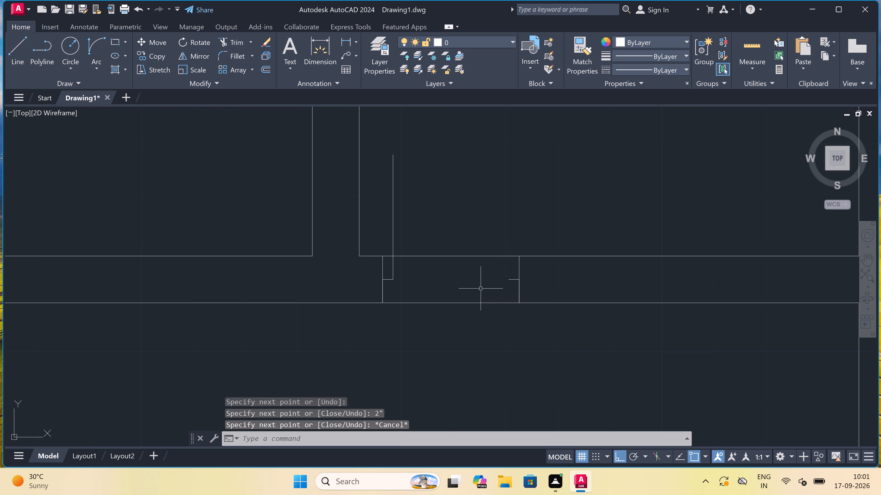
scroll(482, 250, "up", 2)
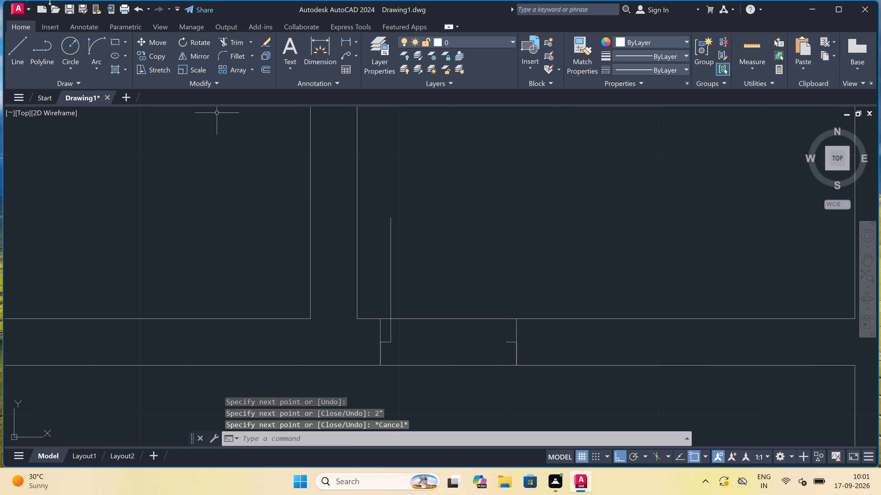
left_click(94, 44)
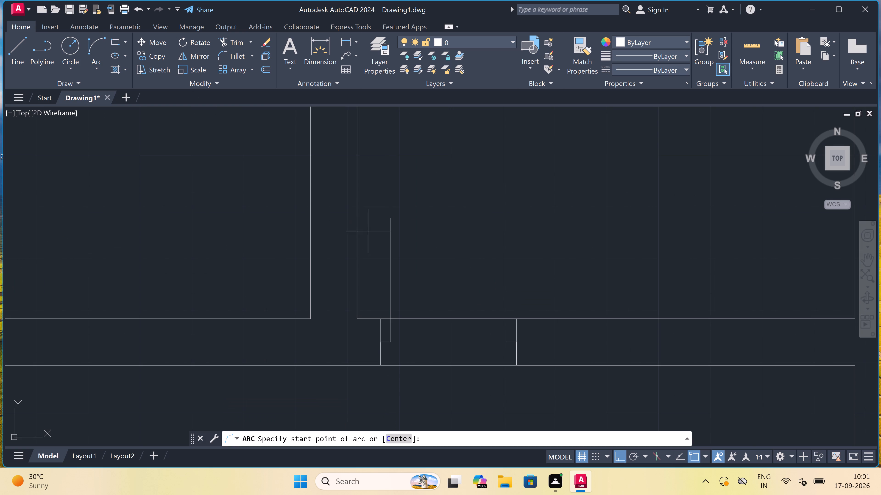
left_click(390, 219)
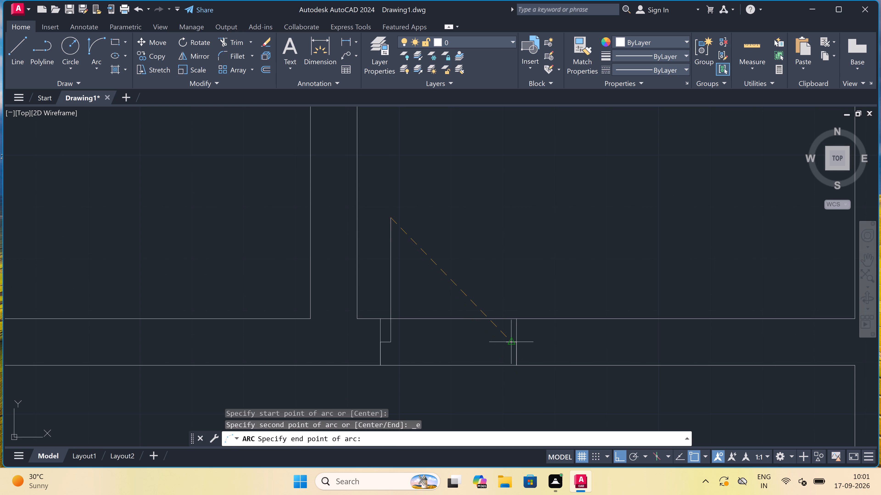
left_click(504, 339)
left_click(511, 289)
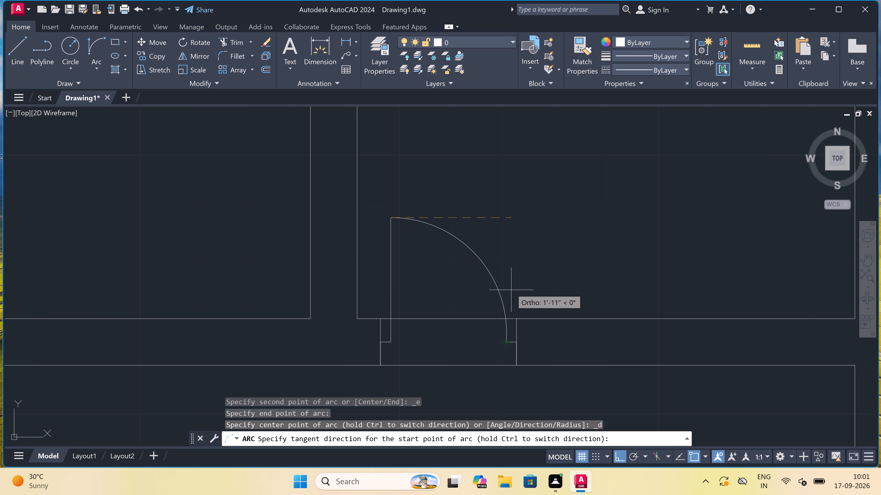
Trim both wall lines across the top-right room's door opening, between its two jambs.
type("tr")
key("space")
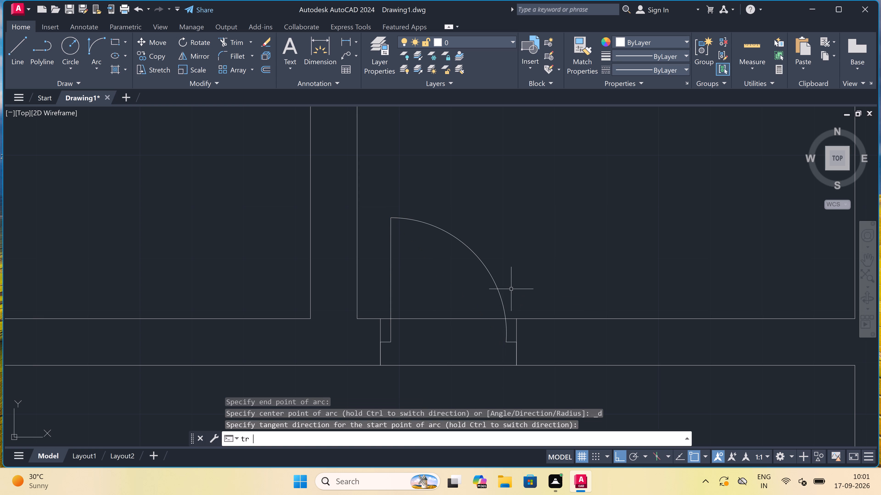
left_click(459, 299)
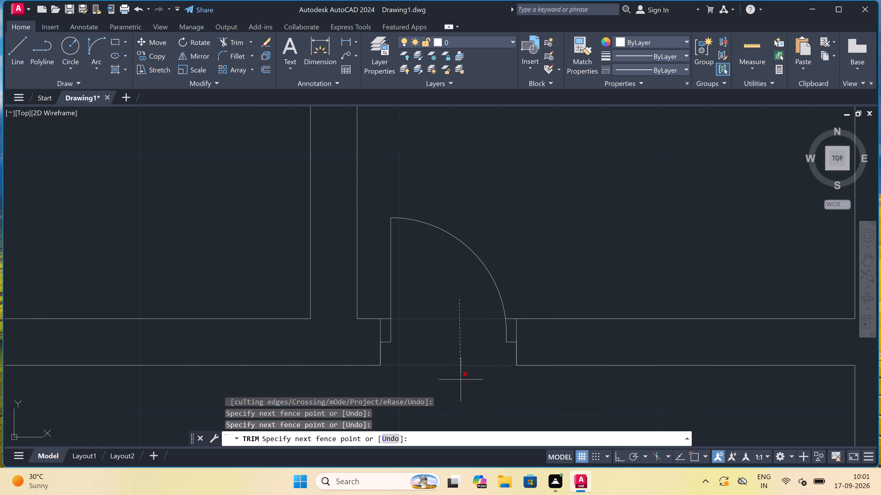
left_click(461, 380)
scroll(452, 339, "down", 3)
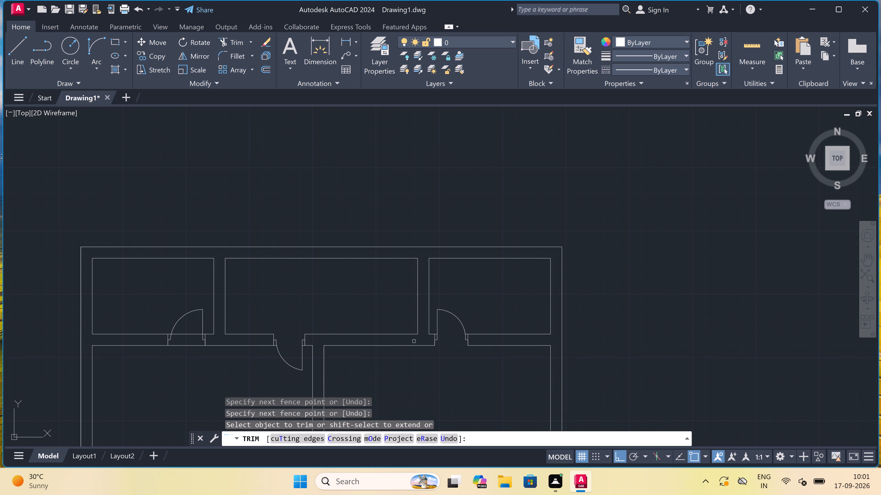
scroll(413, 340, "down", 2)
key("Escape")
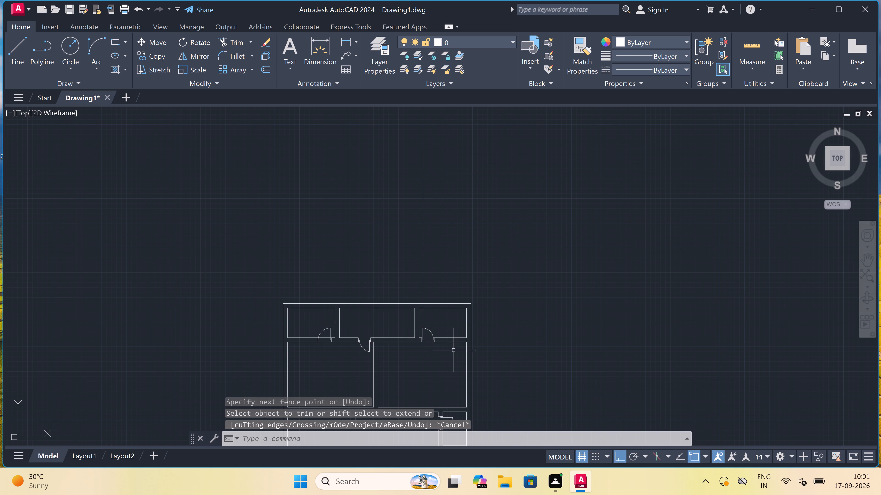
Draw a vertical jamb line across the wall below the two large upper rooms, just left of their central partition.
scroll(452, 355, "down", 3)
scroll(435, 373, "up", 3)
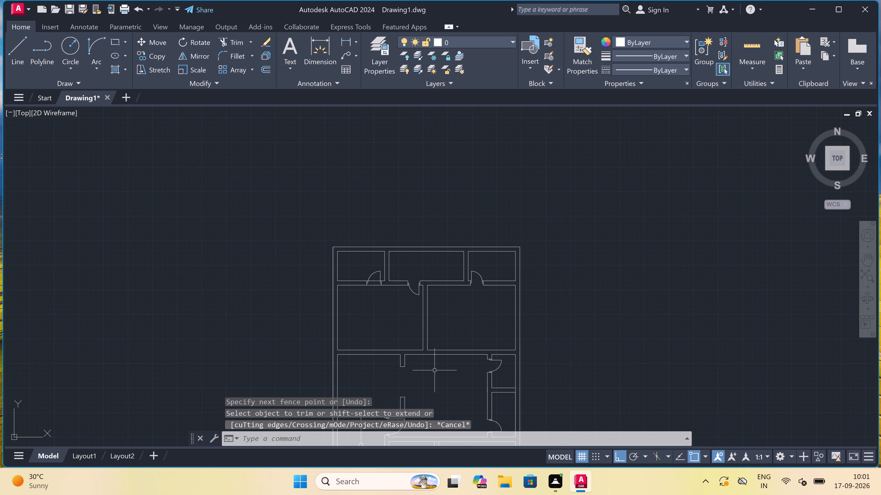
scroll(434, 369, "up", 1)
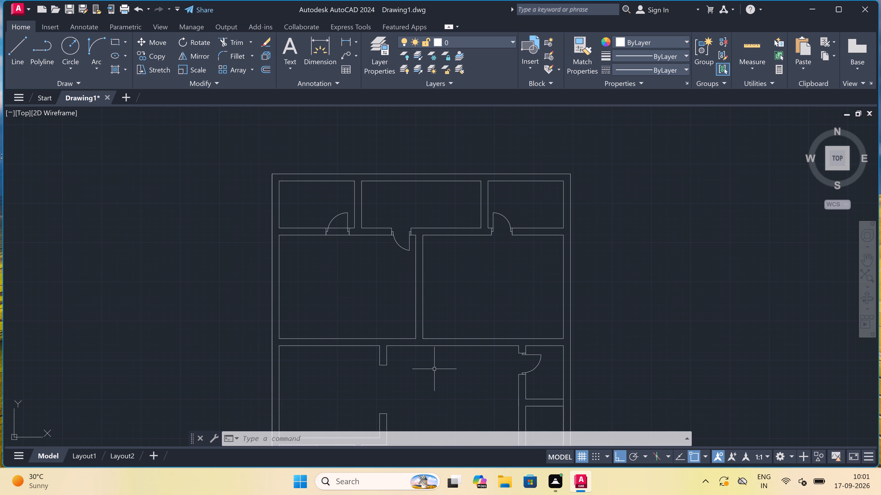
scroll(422, 367, "up", 2)
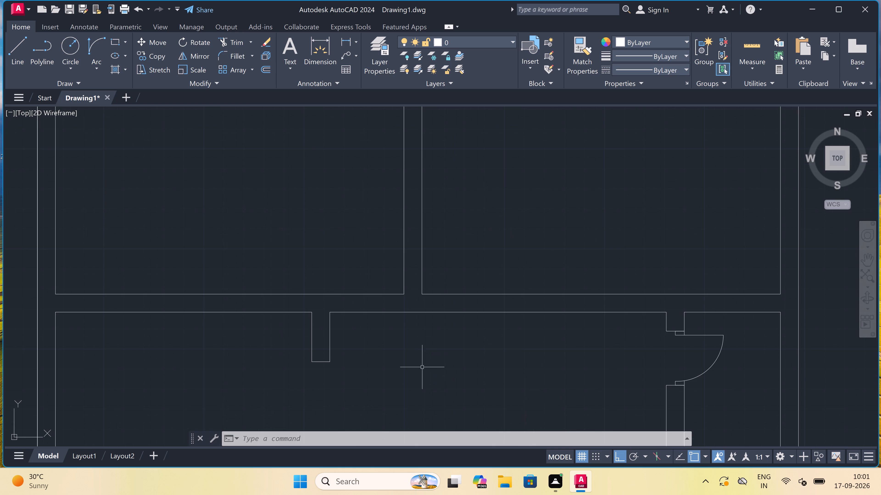
key("l")
key("space")
scroll(341, 308, "up", 2)
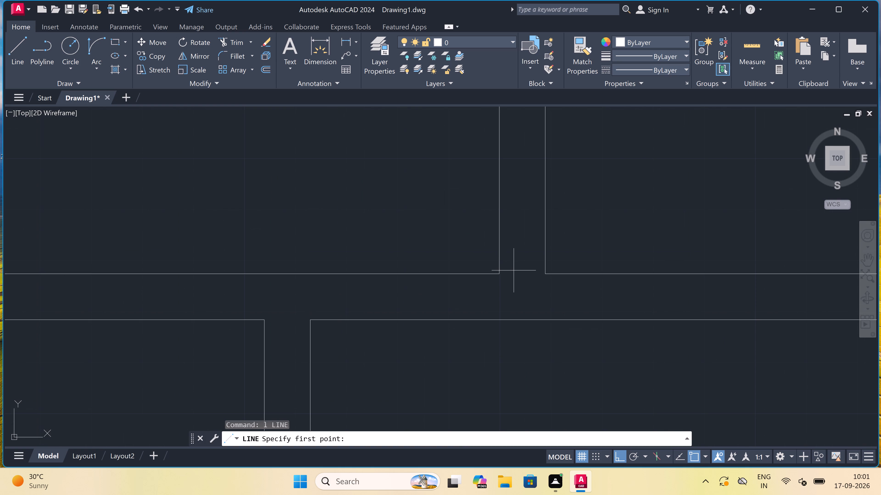
left_click_drag(488, 273, 489, 275)
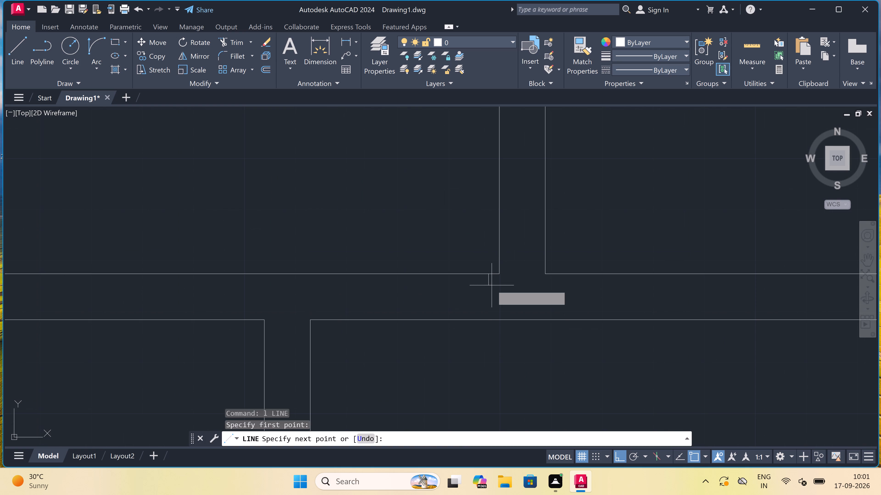
left_click(488, 319)
key("Escape")
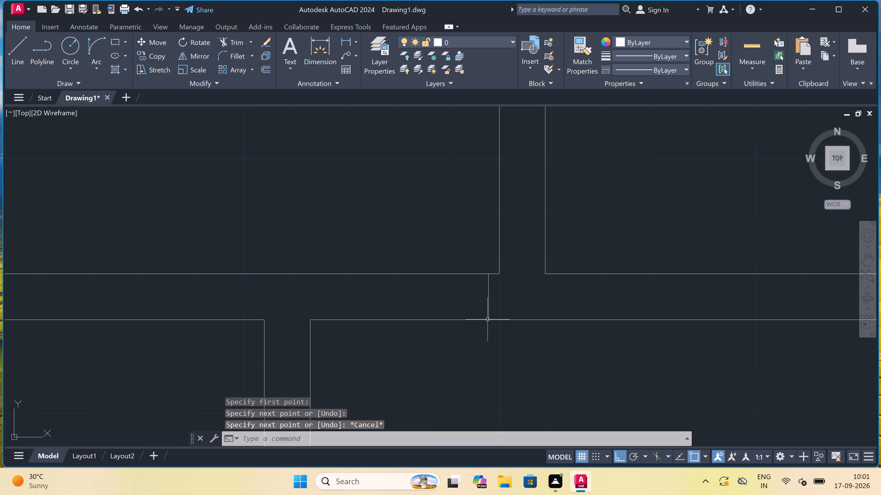
Draw a matching jamb line across the same wall, just right of the central partition.
scroll(488, 319, "down", 3)
scroll(513, 310, "up", 3)
key("space")
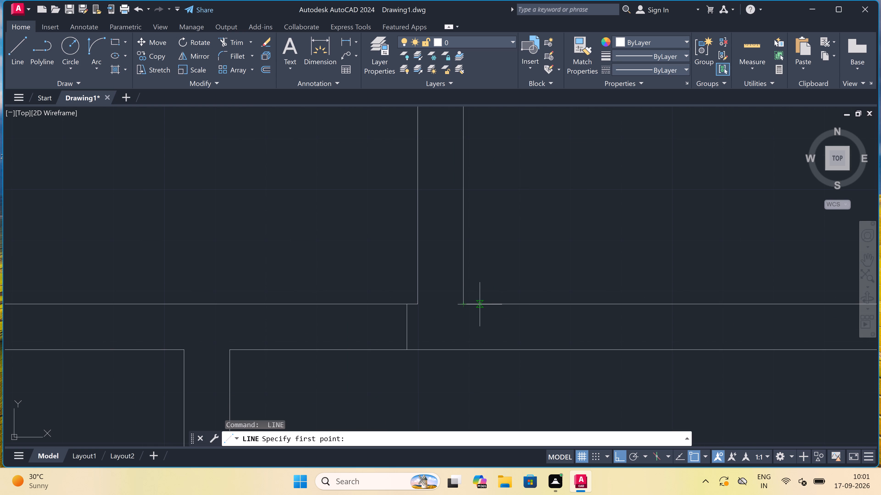
left_click(478, 304)
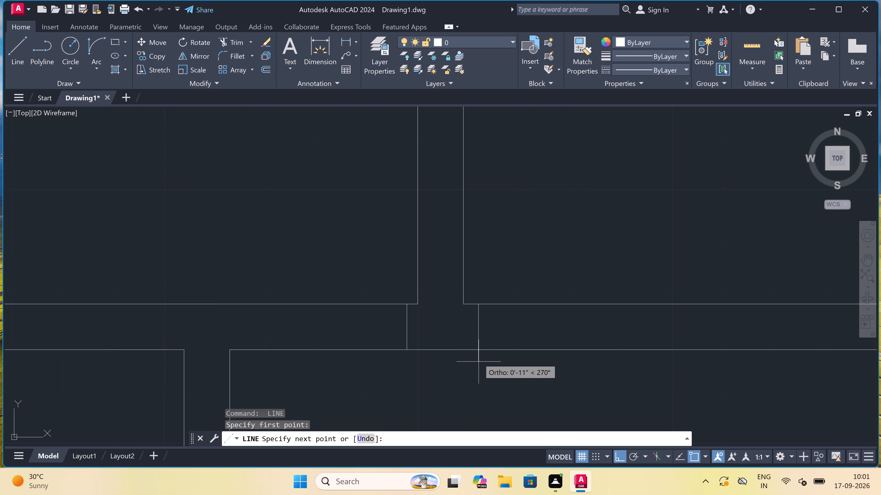
left_click(476, 344)
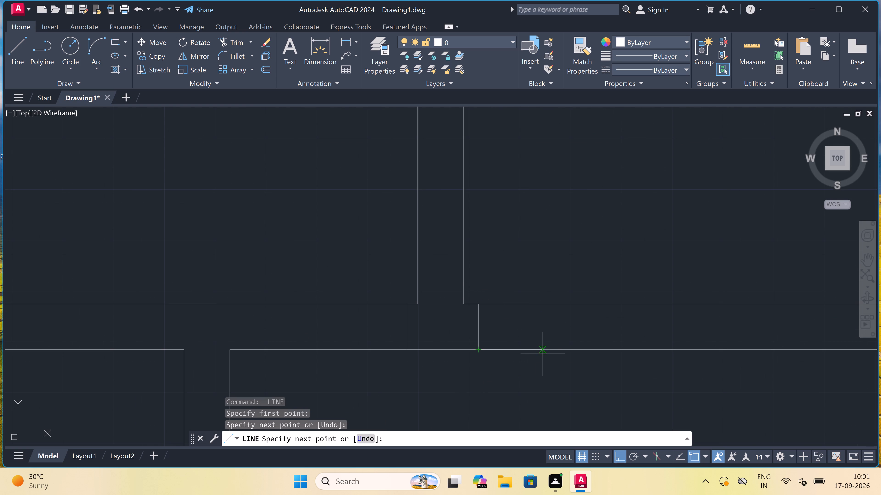
key("Escape")
From the midpoint of the jamb left of the partition, draw a 2" stop leftward and a 3' door leaf upward.
key("space")
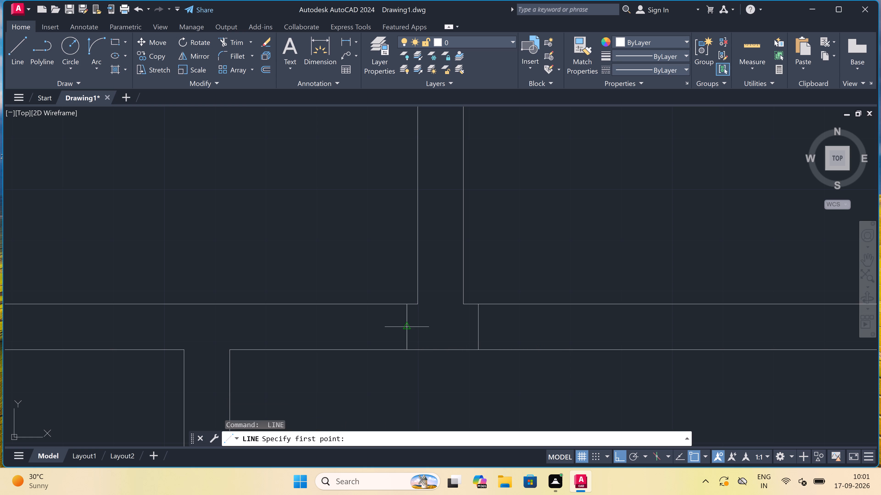
left_click(408, 330)
type("2\"")
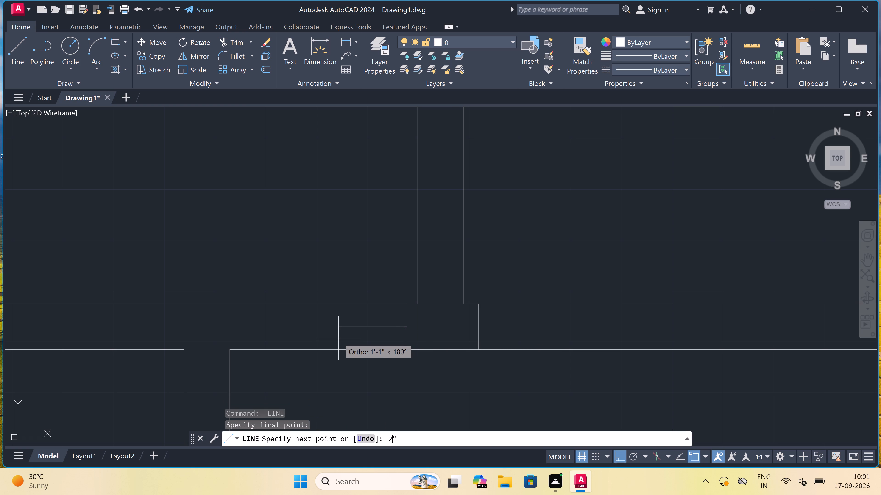
key("space")
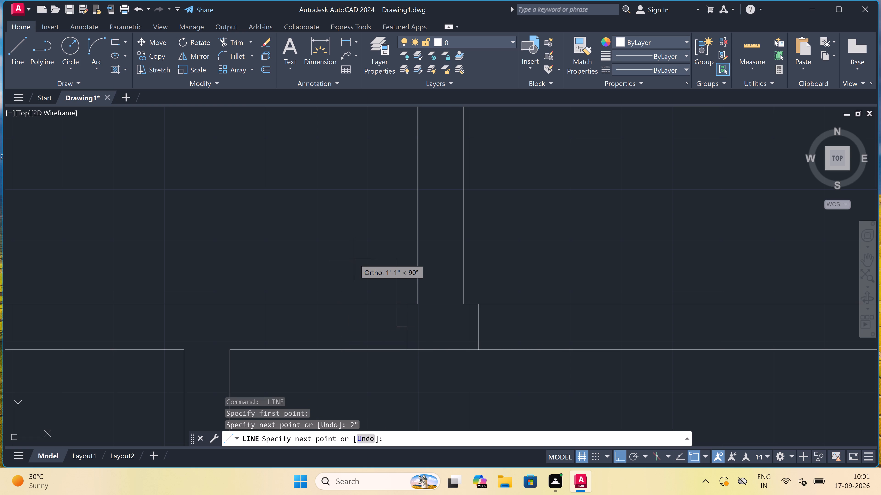
type("3'")
key("space")
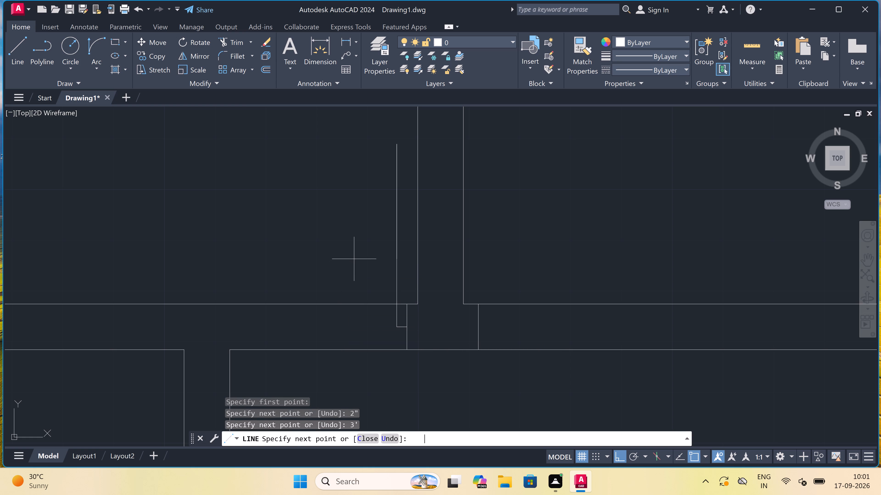
key("Escape")
Draw the opposite jamb line across the wall left of the door leaf, with a 2" stop rightward from its midpoint.
key("space")
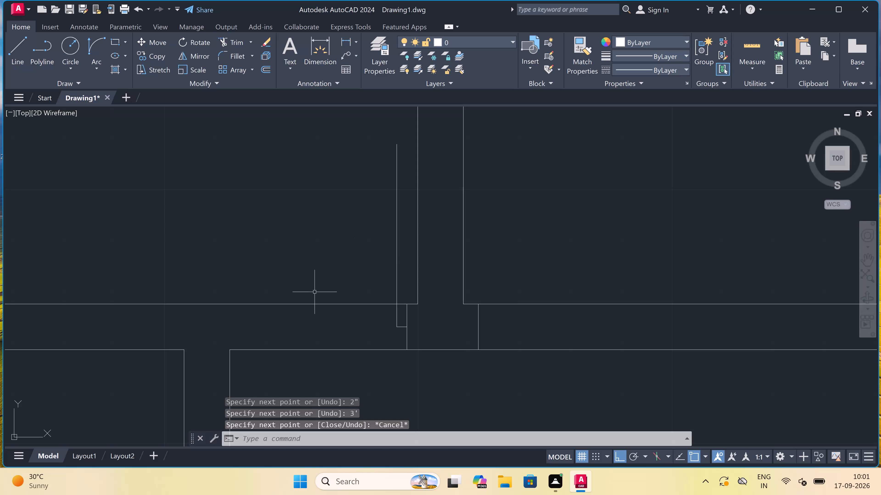
left_click(257, 303)
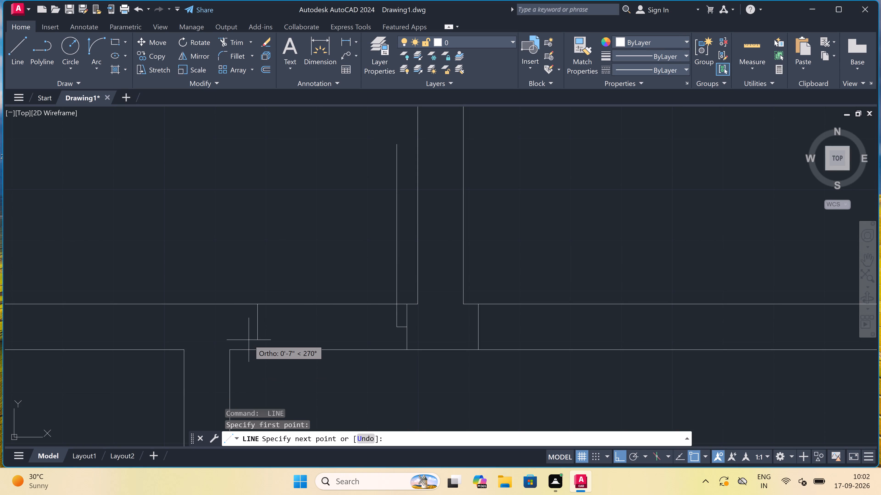
scroll(248, 340, "up", 1)
left_click_drag(259, 354, 257, 353)
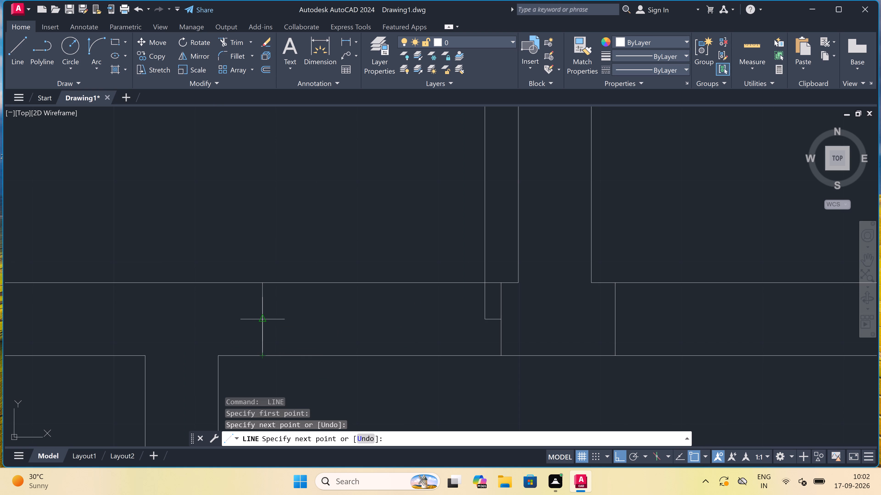
left_click(265, 320)
type("2\"")
key("space")
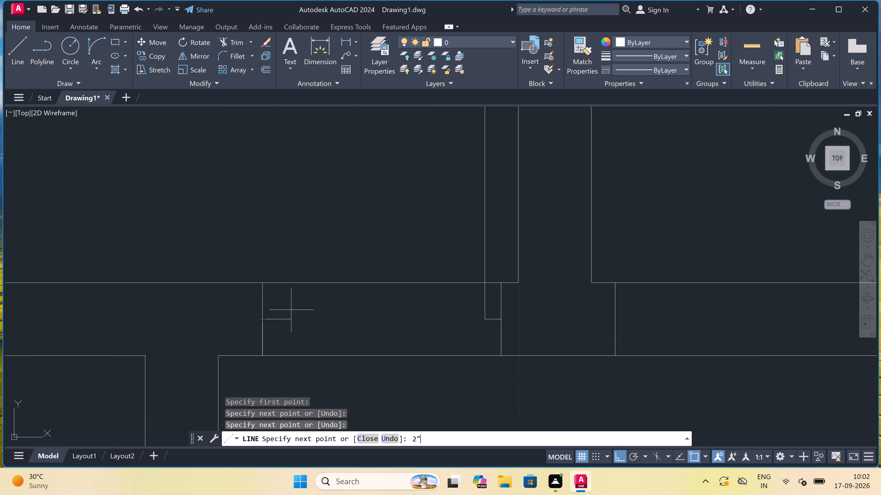
key("Escape")
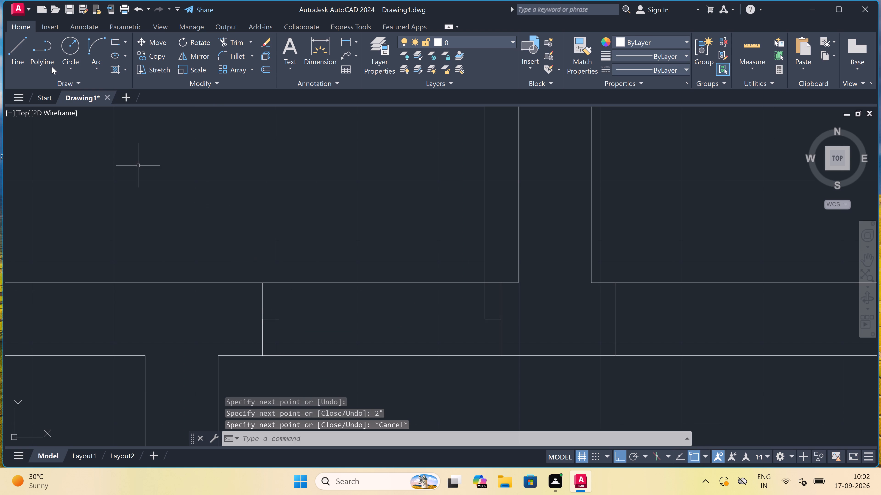
Draw the door swing arc from the 3' leaf's upper end to the opposite stop's tip, starting tangent straight left.
left_click(89, 36)
scroll(278, 269, "down", 3)
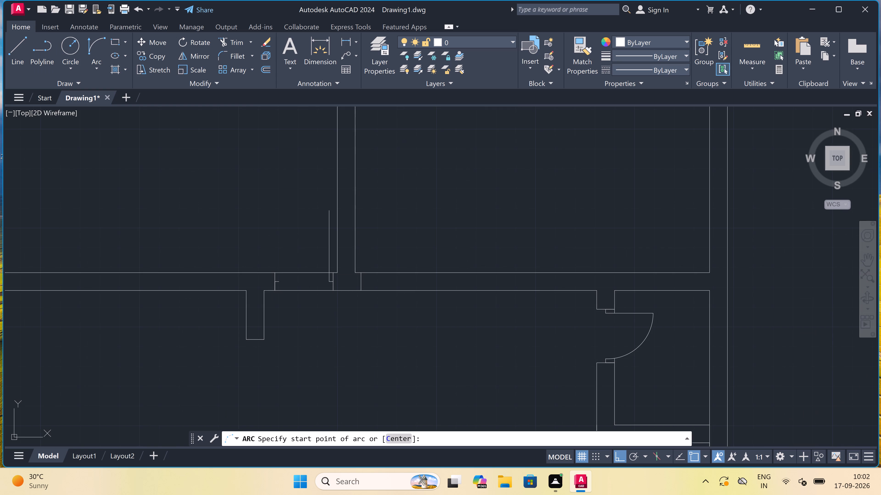
scroll(297, 241, "up", 2)
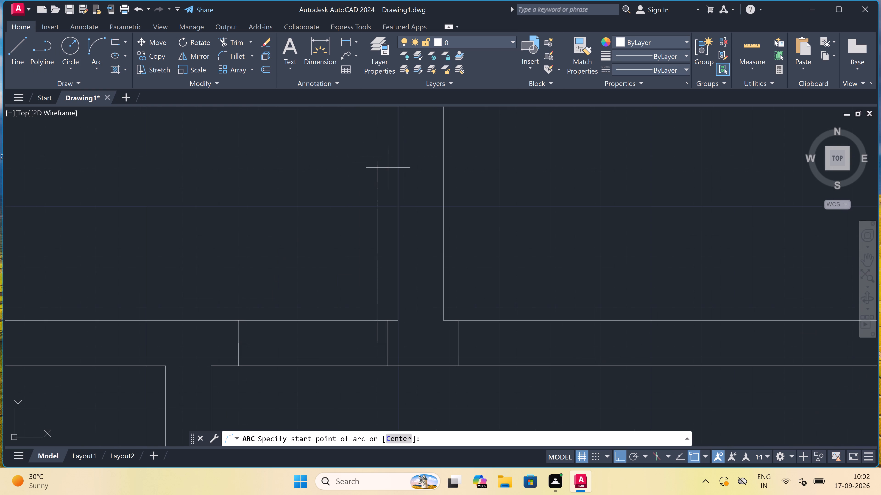
left_click_drag(381, 165, 380, 168)
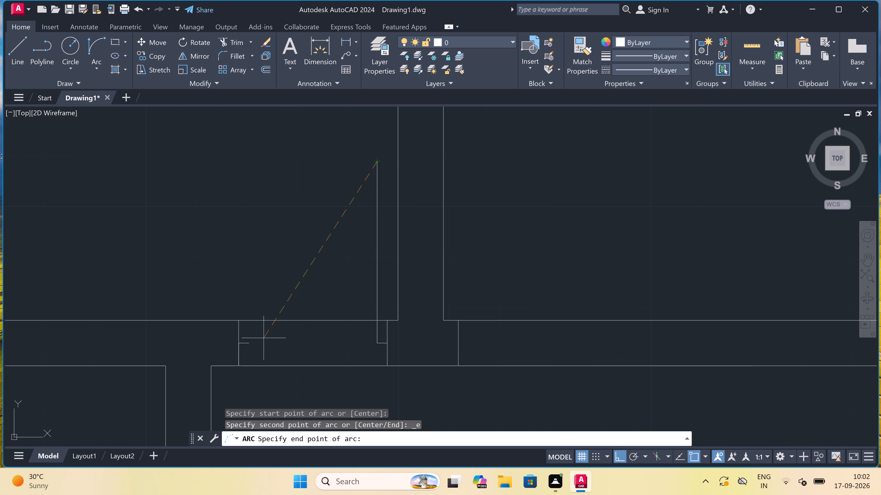
left_click(249, 342)
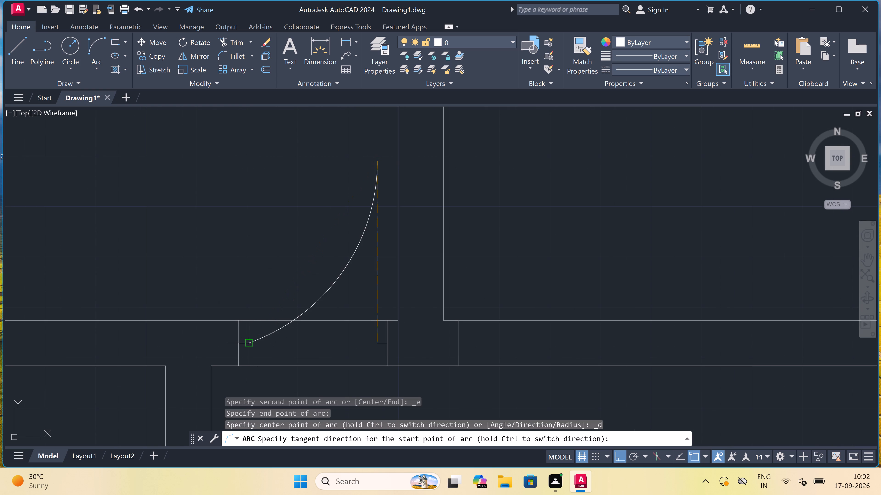
left_click(237, 300)
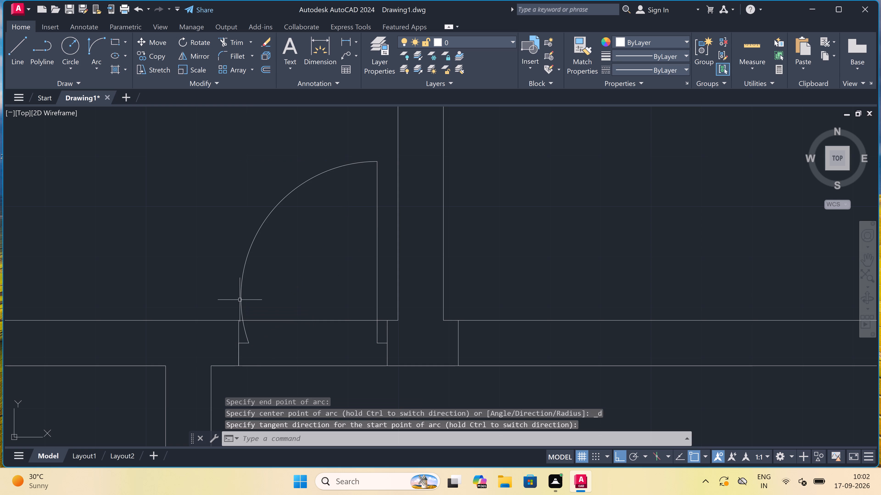
Trim both wall lines across the large left room's door opening, between its two jambs.
key("t")
key("r")
key("space")
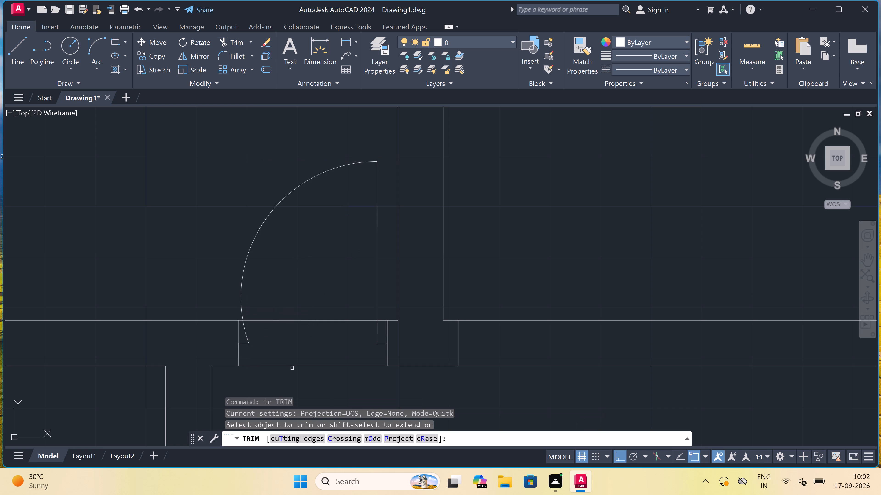
left_click(292, 370)
left_click(295, 316)
scroll(295, 316, "down", 2)
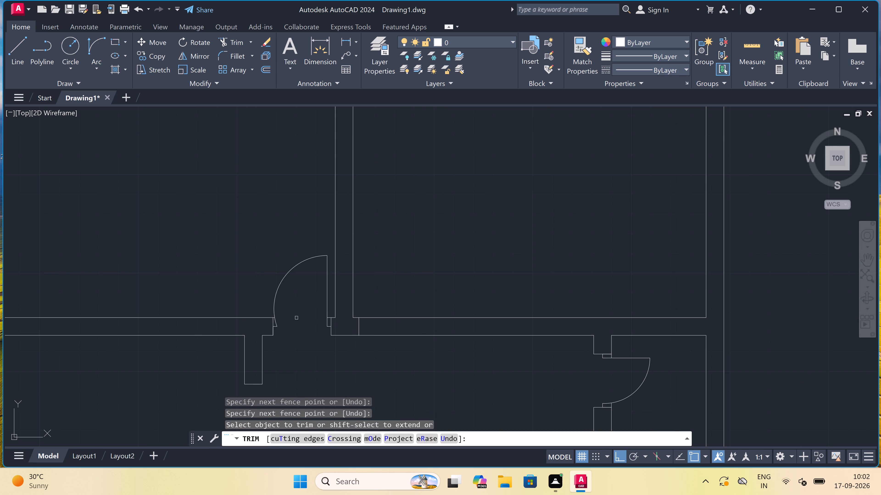
key("Escape")
From the midpoint of the jamb right of the partition, draw a 2" stop rightward and a 3' door leaf upward.
scroll(393, 362, "up", 1)
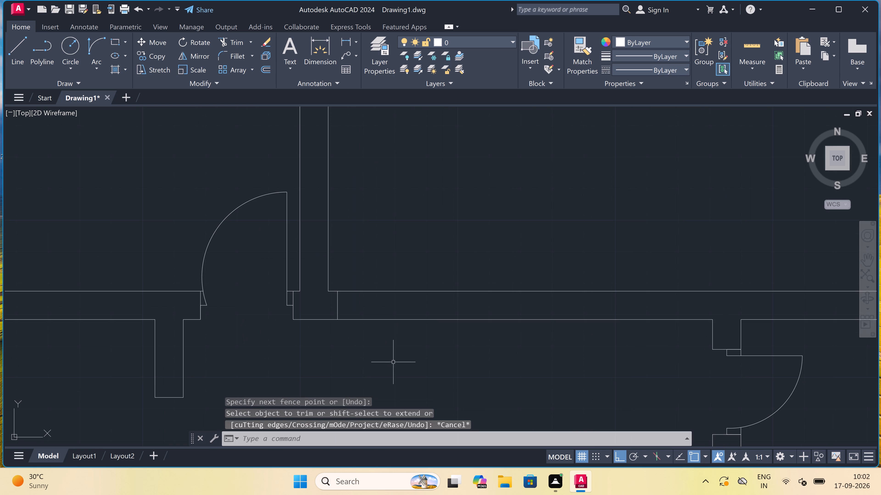
key("l")
key("space")
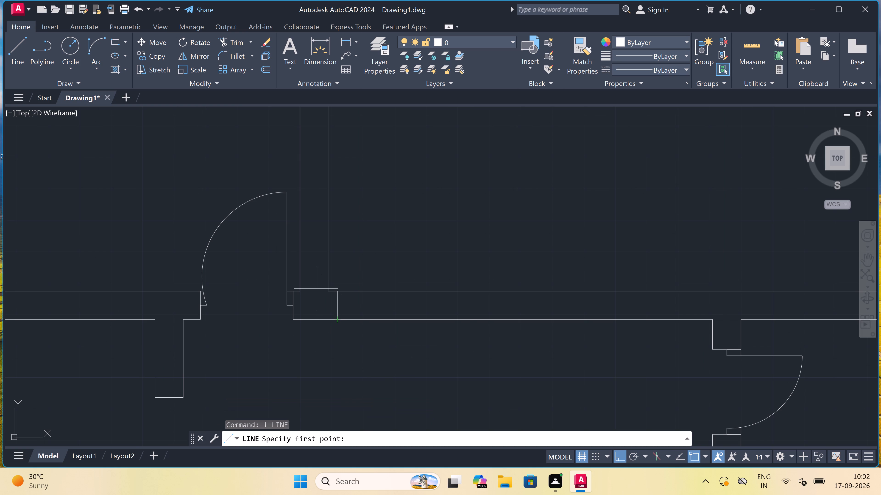
scroll(328, 287, "up", 2)
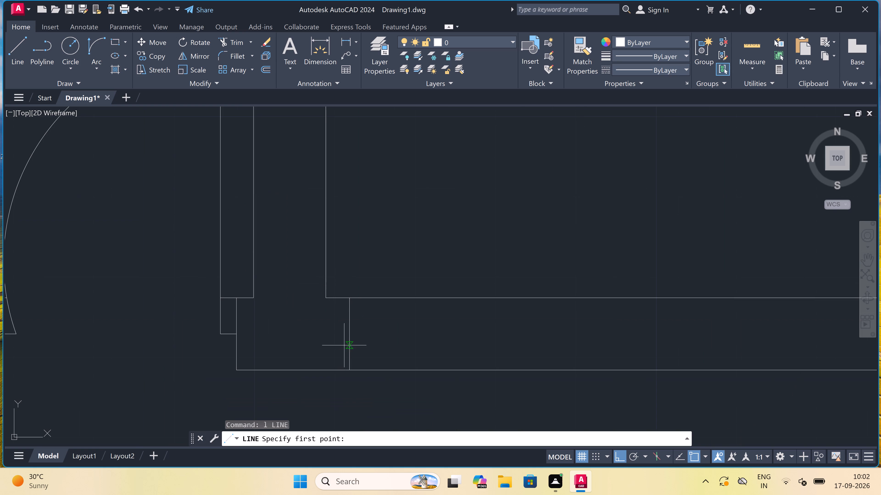
left_click(348, 333)
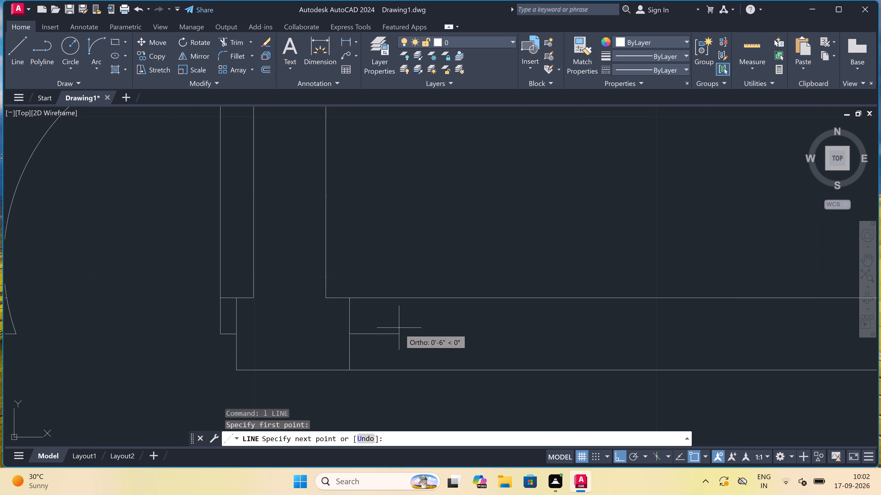
type("2\"")
key("space")
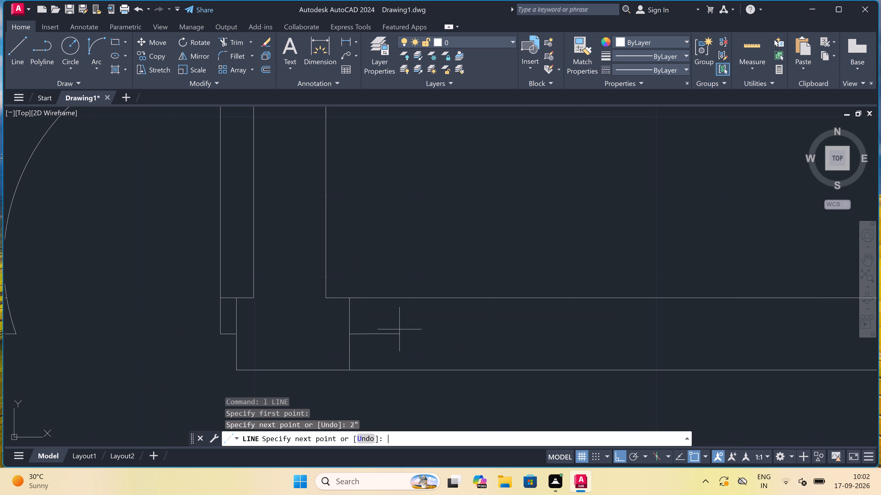
type("3'")
key("space")
scroll(368, 237, "down", 3)
scroll(381, 211, "up", 1)
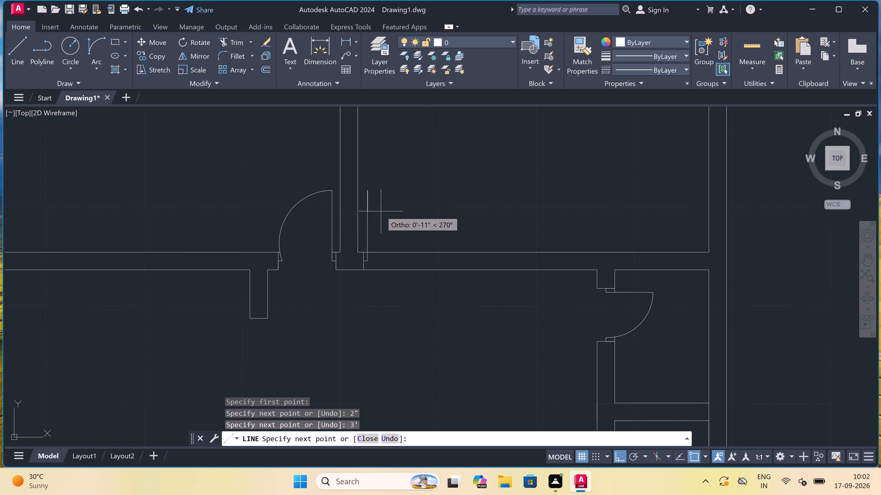
scroll(381, 211, "up", 1)
key("Escape")
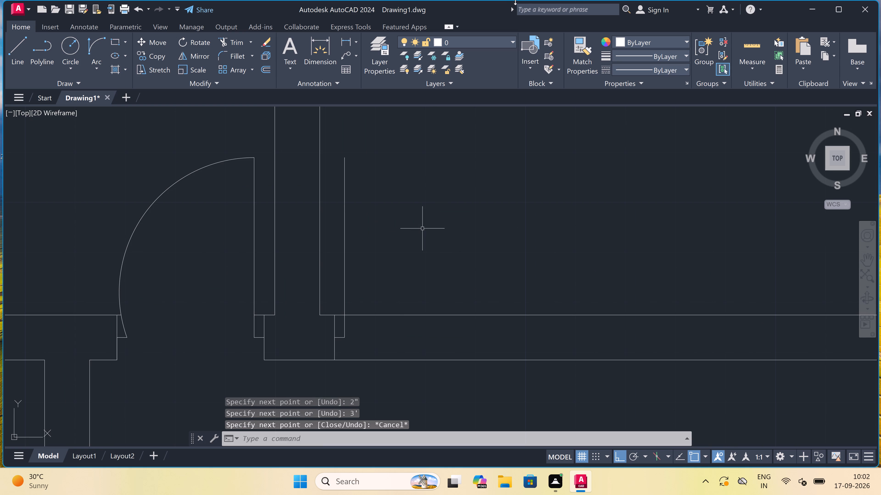
Draw the opposite jamb line across the wall right of the new door leaf, with a 2" stop leftward from its midpoint.
key("space")
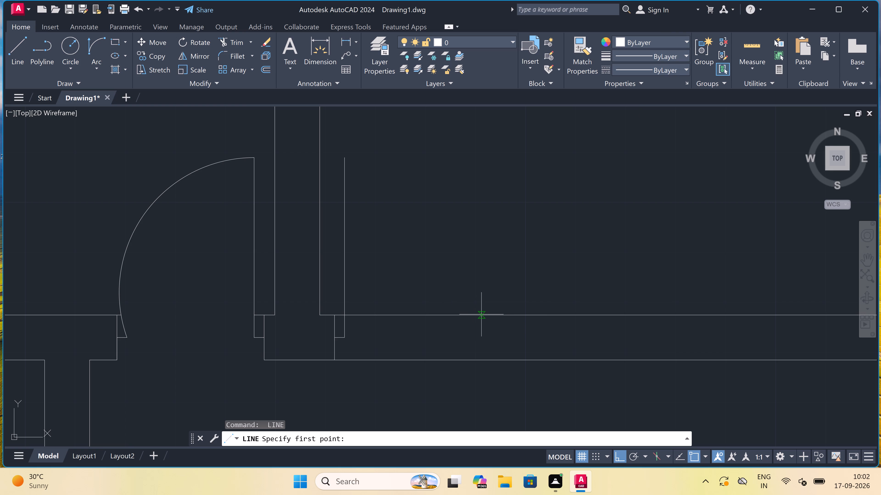
left_click(481, 313)
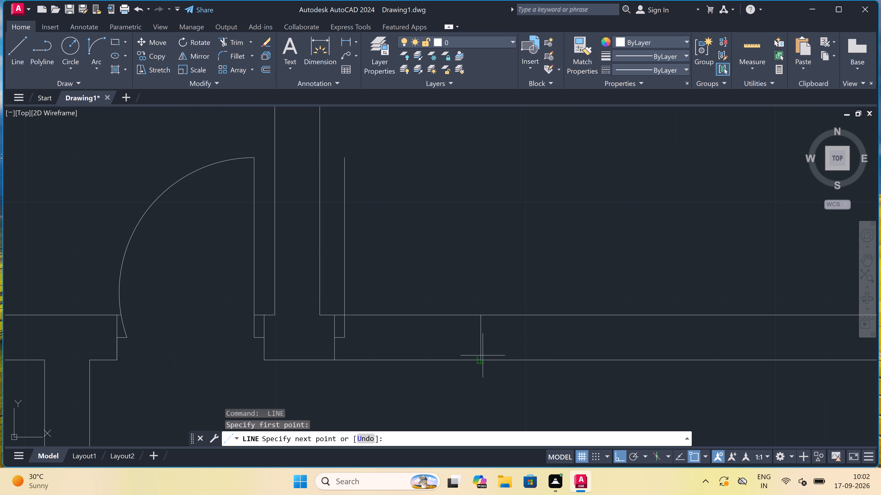
scroll(479, 365, "up", 1)
left_click(481, 359)
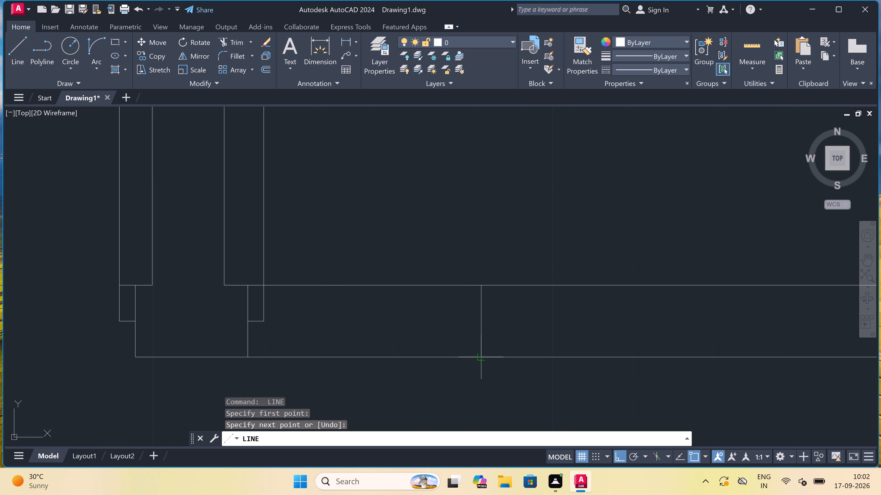
left_click(484, 321)
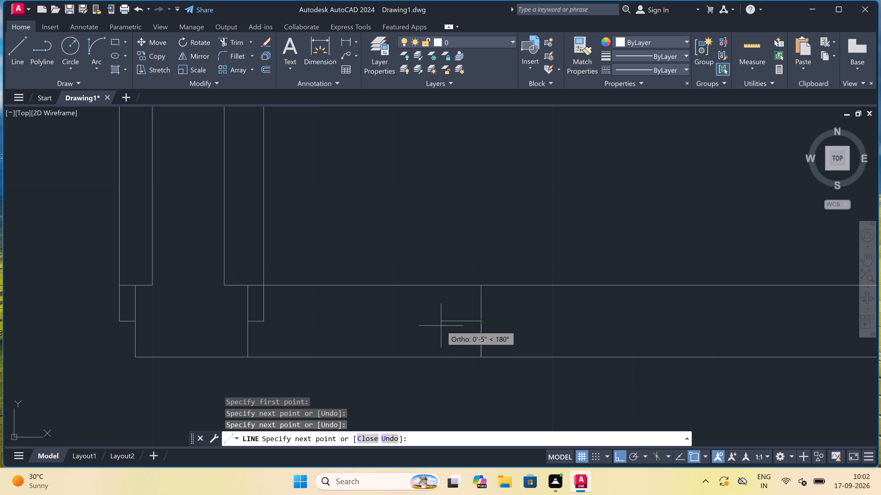
type("2\"")
key("space")
key("Escape")
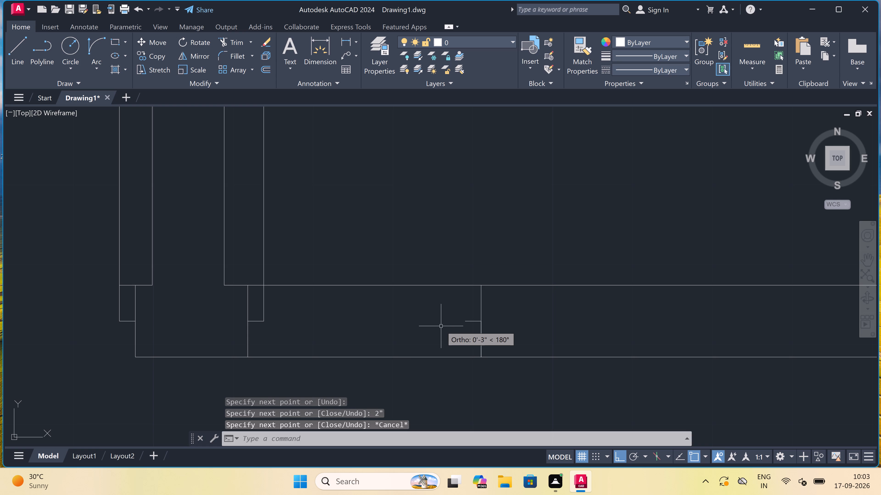
Draw the door swing arc from the 3' leaf's upper end to the opposite stop's tip, starting tangent straight right.
scroll(442, 328, "down", 3)
scroll(429, 286, "up", 2)
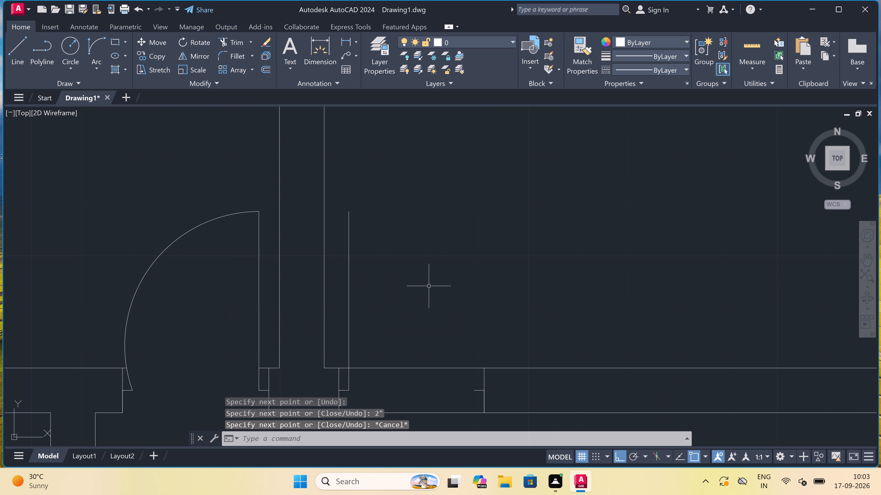
left_click(90, 42)
scroll(237, 152, "down", 2)
scroll(273, 187, "up", 2)
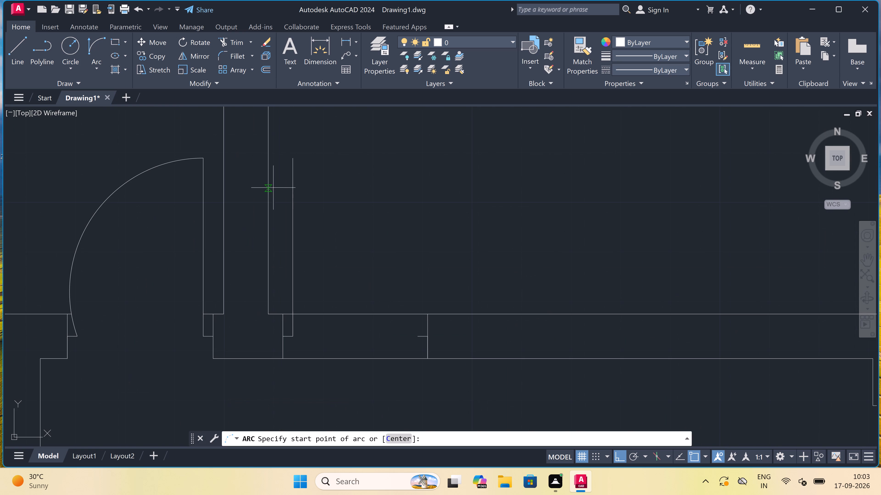
left_click(293, 154)
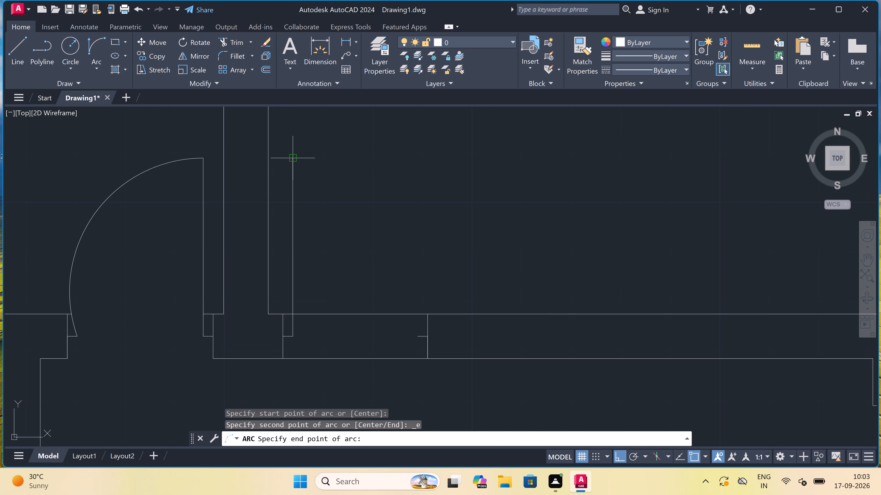
scroll(401, 347, "up", 3)
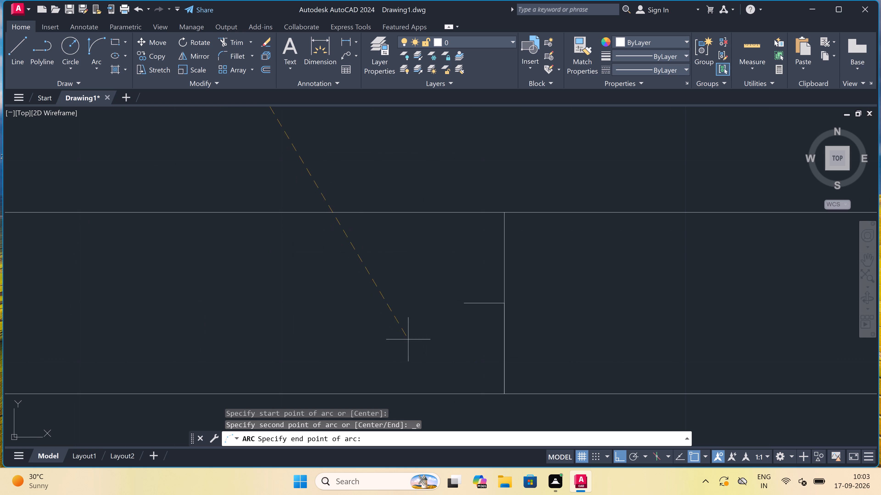
left_click(463, 302)
scroll(463, 301, "down", 3)
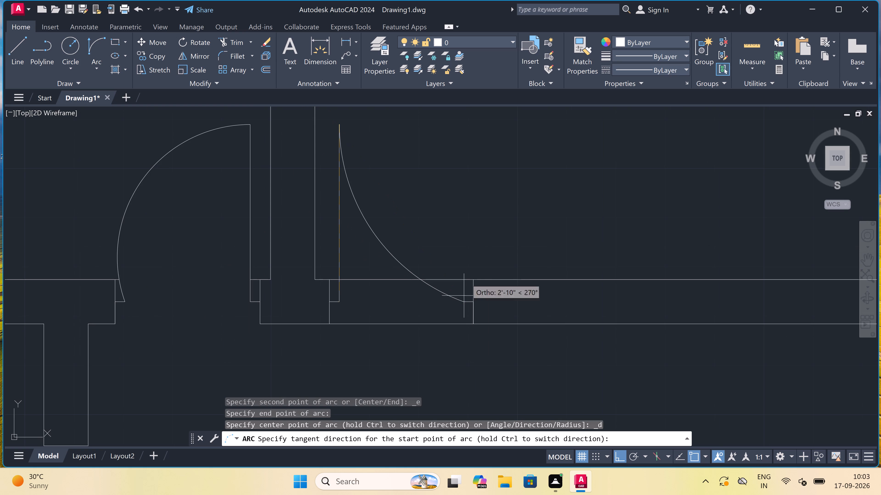
left_click(484, 228)
Trim both wall lines across the large right room's door opening, between its two jambs.
key("t")
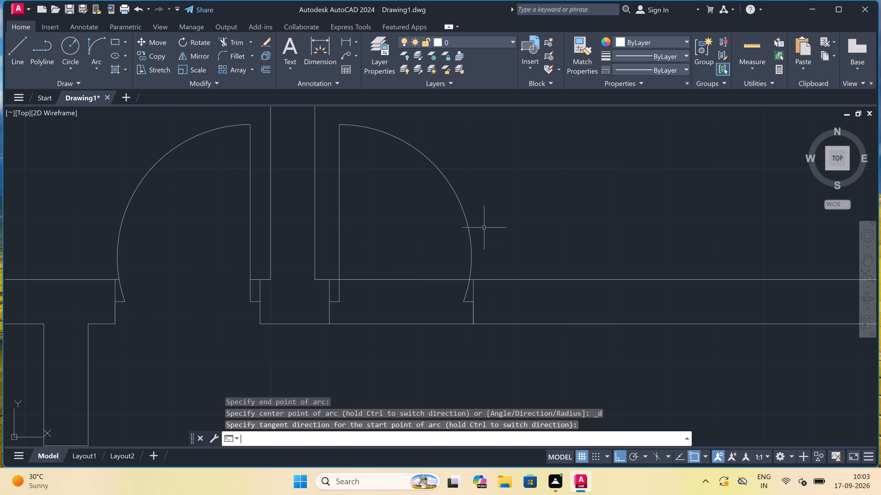
key("r")
key("space")
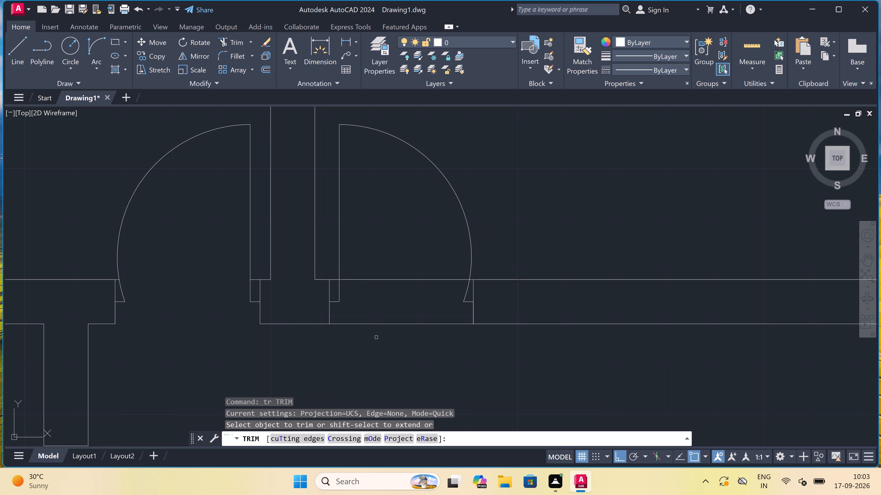
left_click(376, 337)
left_click(386, 273)
scroll(386, 273, "down", 3)
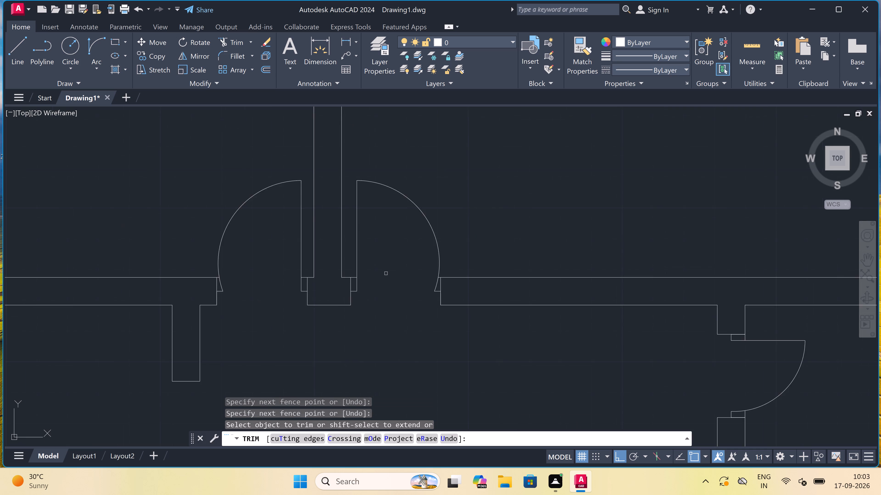
scroll(386, 273, "down", 2)
key("Escape")
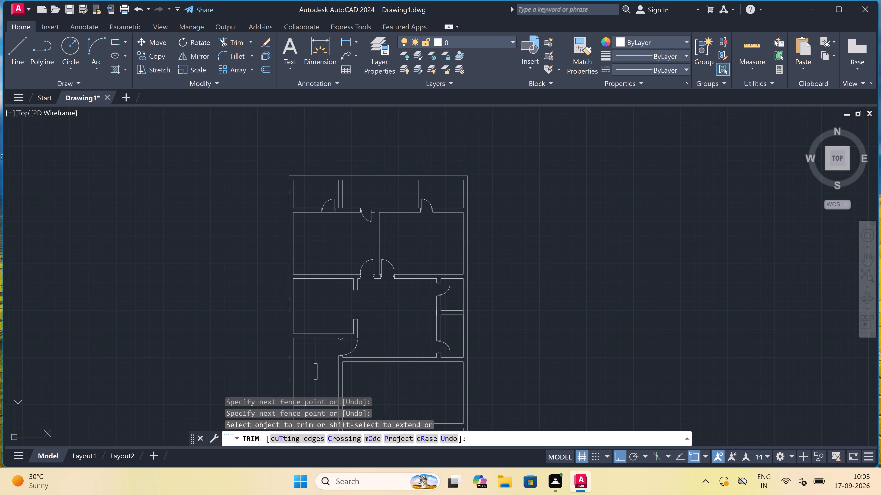
Draw an L-shaped line in the open middle-left room, about 8' down from its upper wall and across to the lower wall stub.
key("l")
key("space")
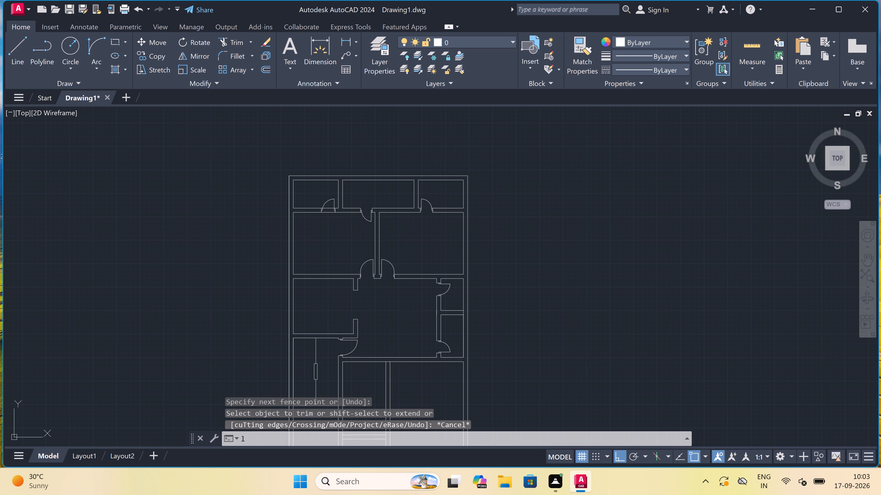
scroll(313, 287, "up", 2)
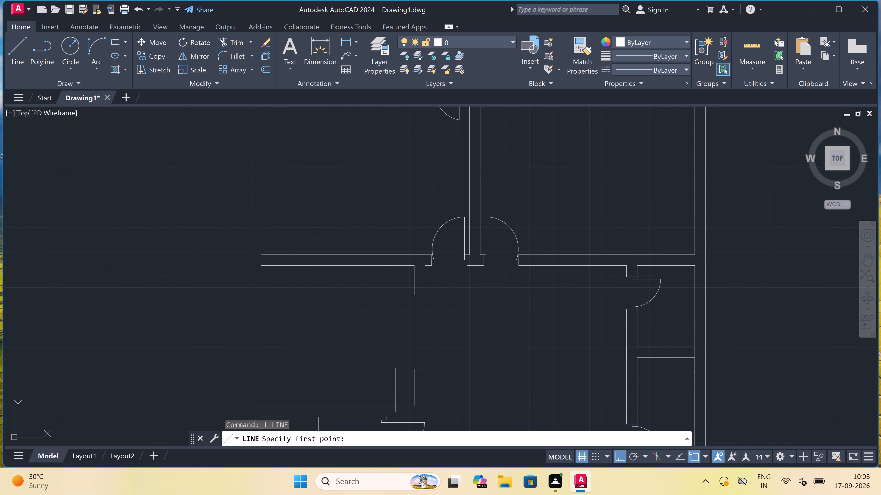
left_click(301, 266)
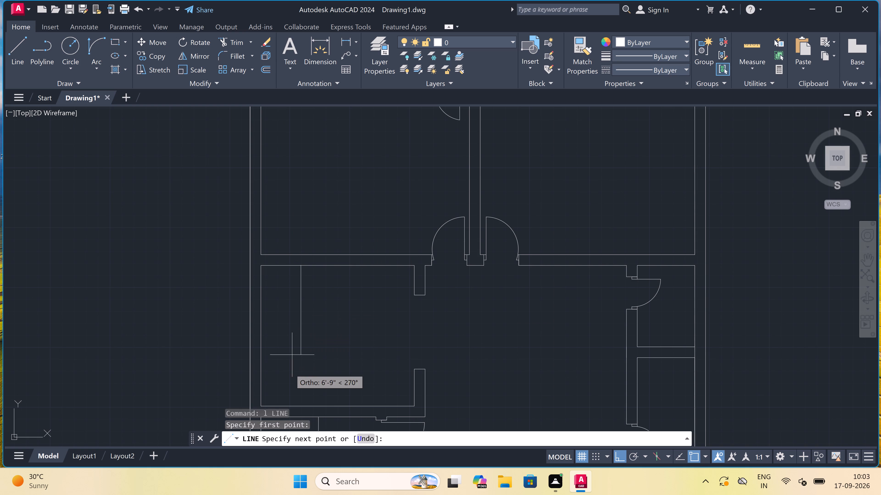
left_click(297, 368)
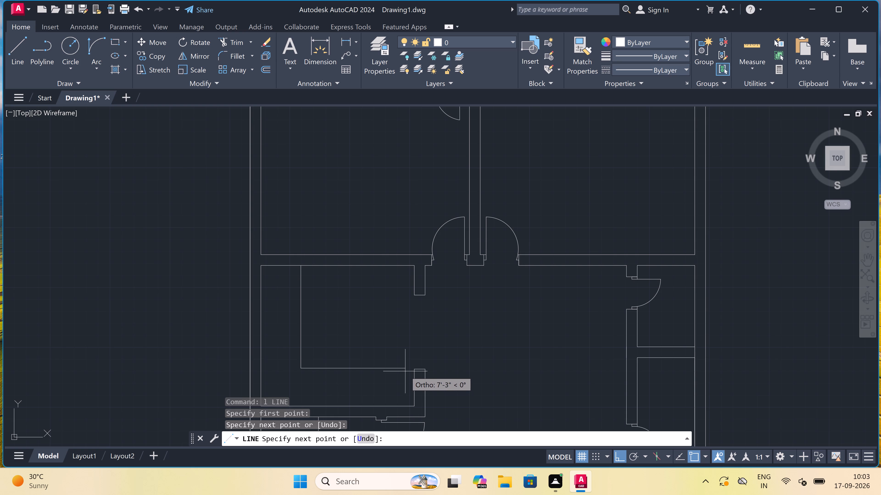
key("ctrl+z")
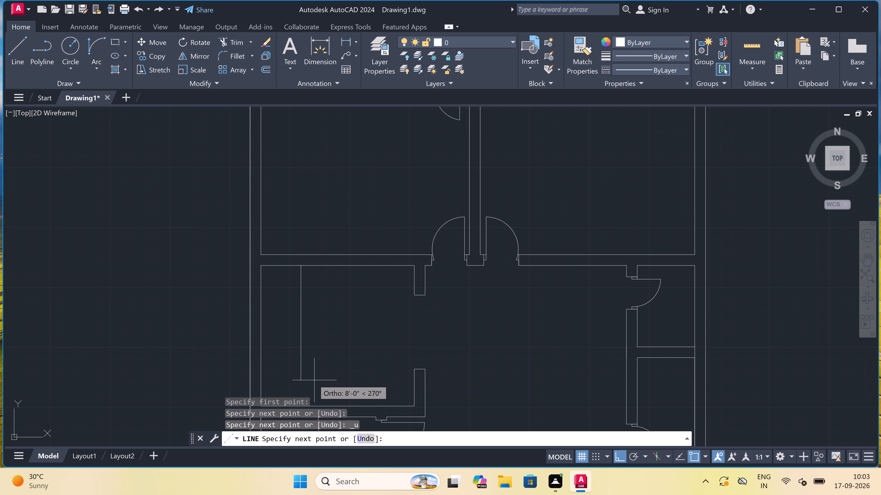
left_click(304, 377)
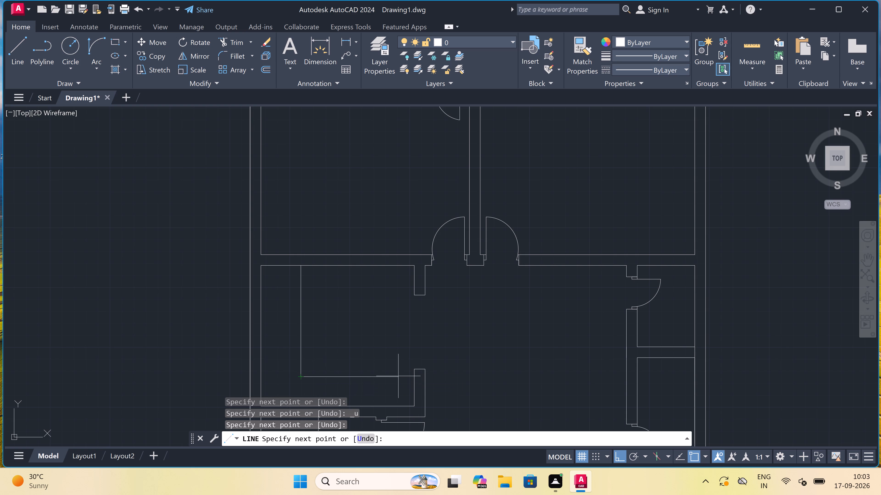
scroll(419, 373, "up", 3)
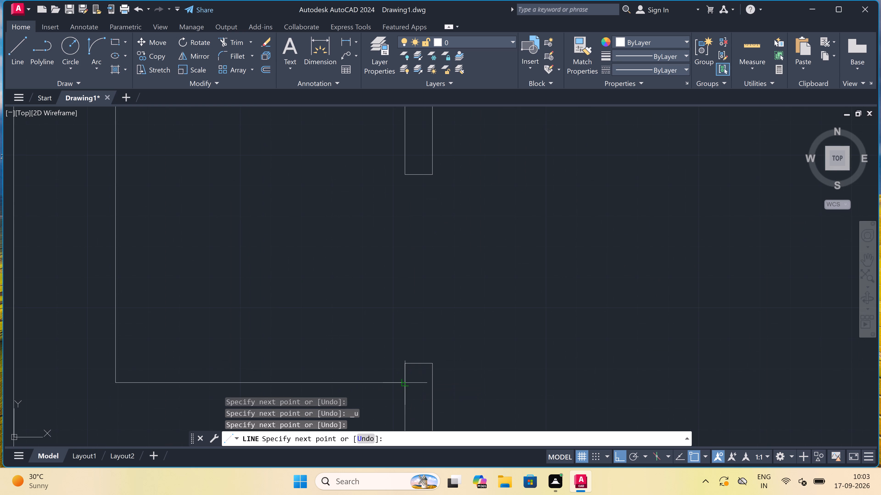
left_click(403, 382)
key("Escape")
scroll(341, 320, "down", 4)
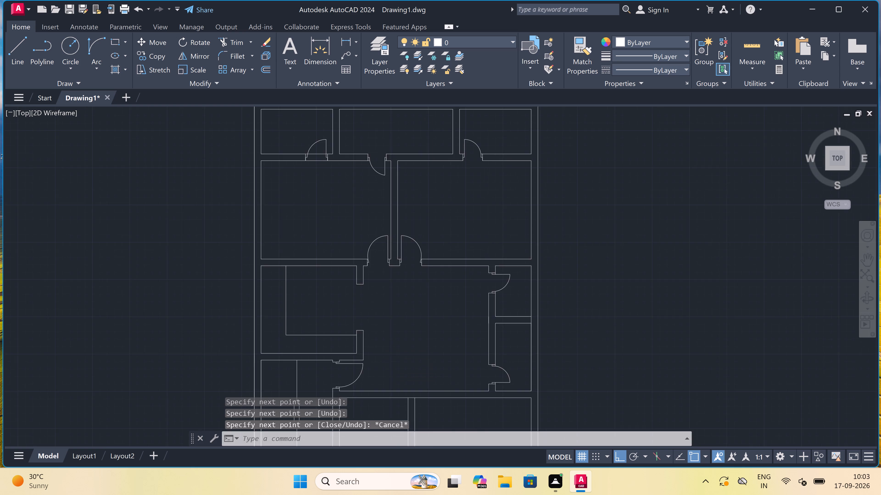
Draw a line across the horizontal wall extending the right face of the partition between the lower middle and right rooms to the wall's upper line.
scroll(341, 318, "down", 2)
scroll(342, 316, "up", 1)
scroll(343, 316, "down", 2)
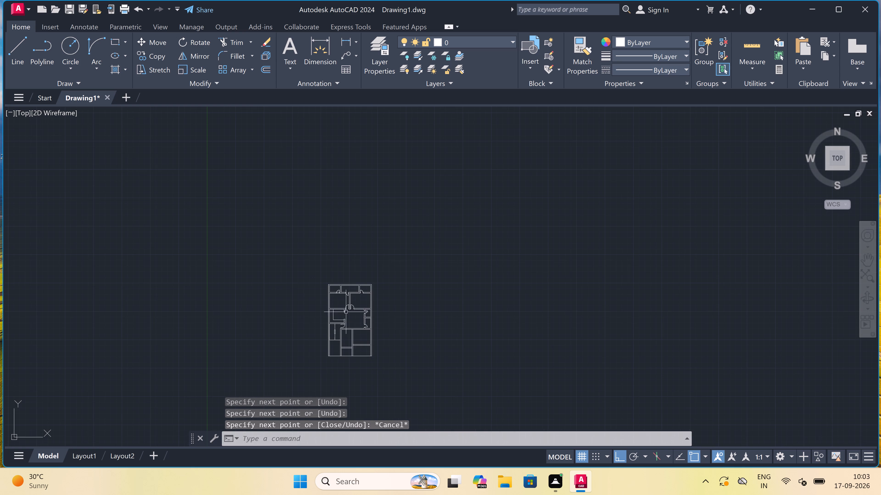
scroll(347, 363, "up", 3)
scroll(349, 356, "down", 1)
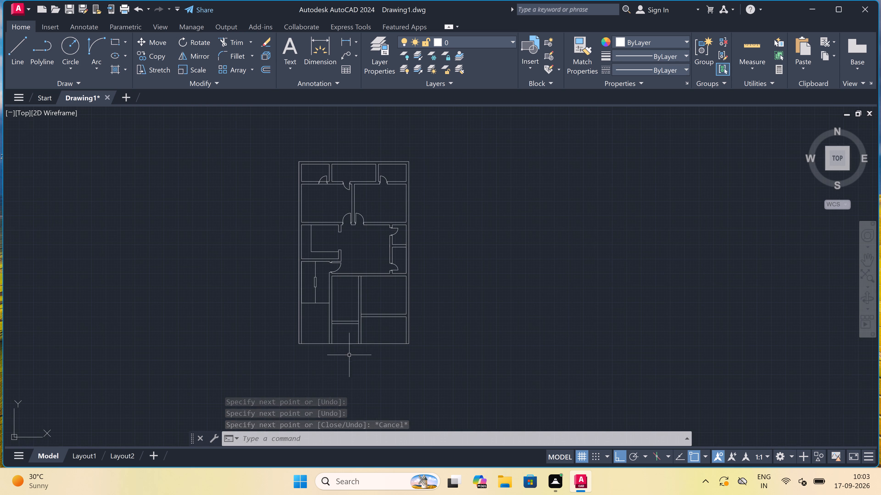
scroll(352, 284, "up", 2)
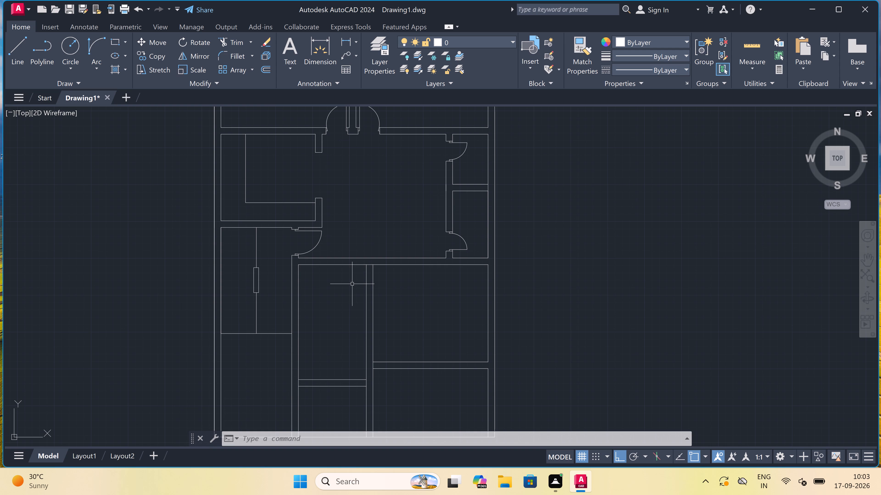
scroll(332, 266, "up", 1)
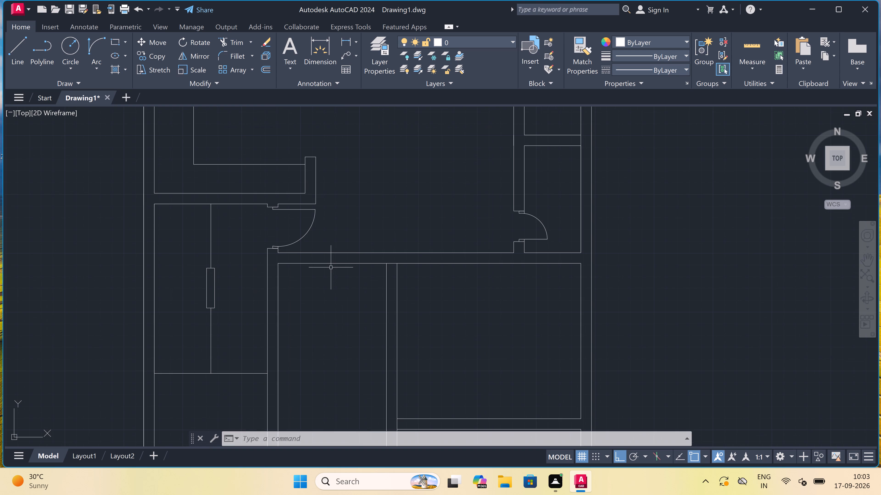
type("l")
key("space")
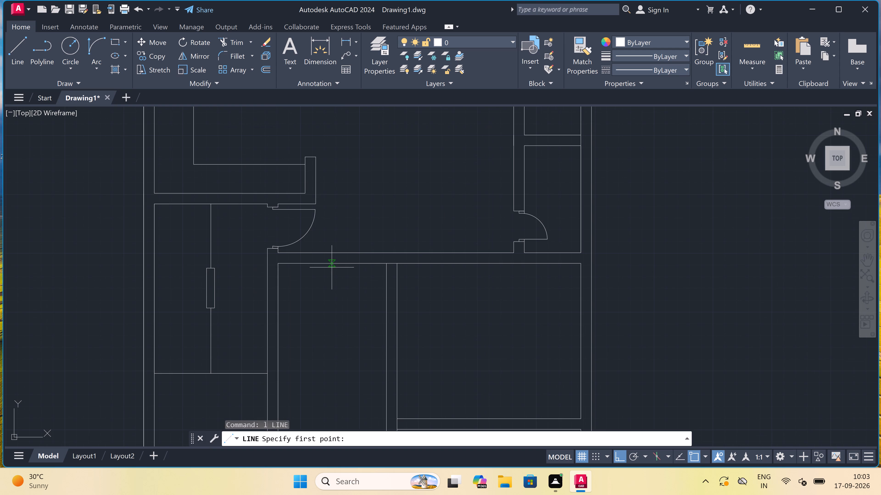
left_click(398, 262)
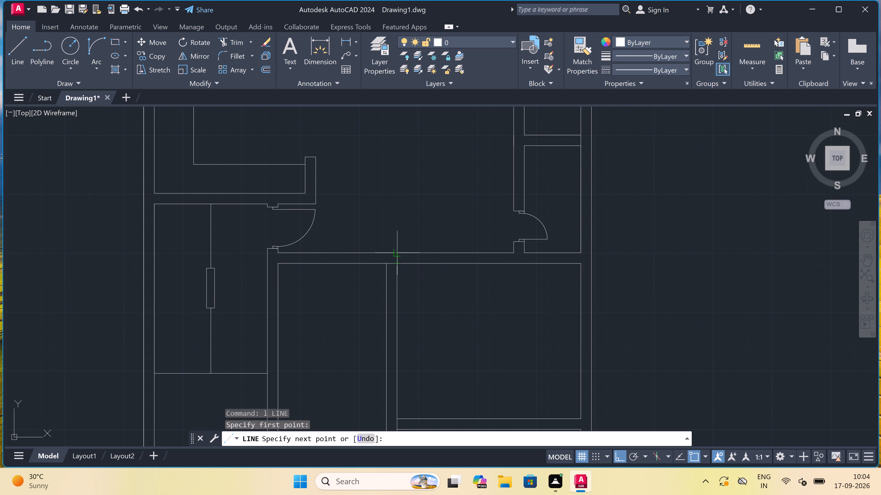
left_click(399, 251)
key("Escape")
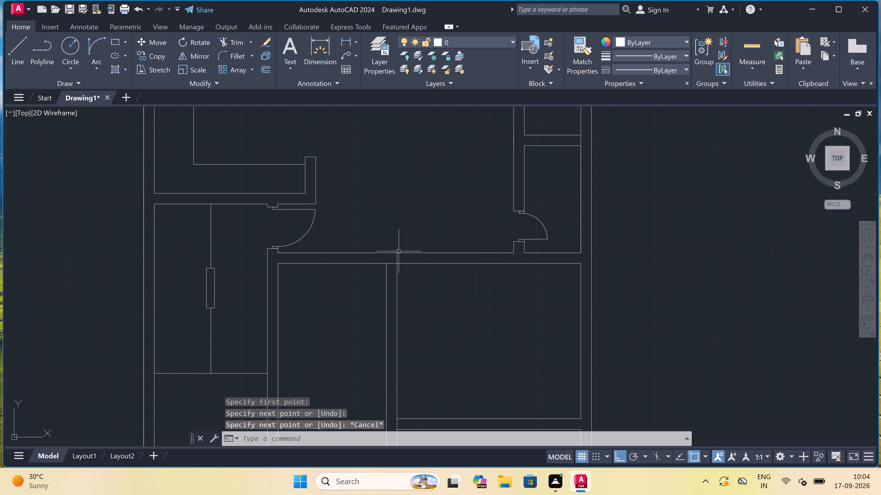
Draw two vertical jamb lines across the wall above the lower middle room, left of the partition, to mark an opening.
key("space")
scroll(379, 247, "up", 1)
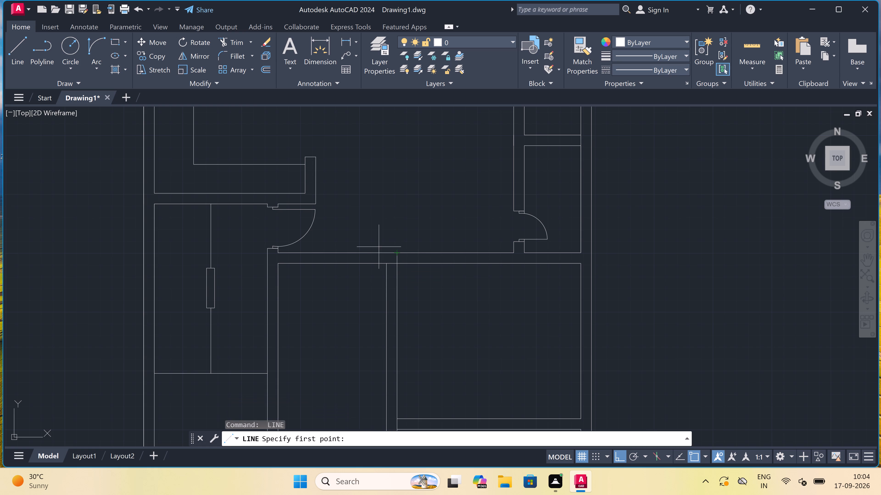
scroll(242, 253, "up", 1)
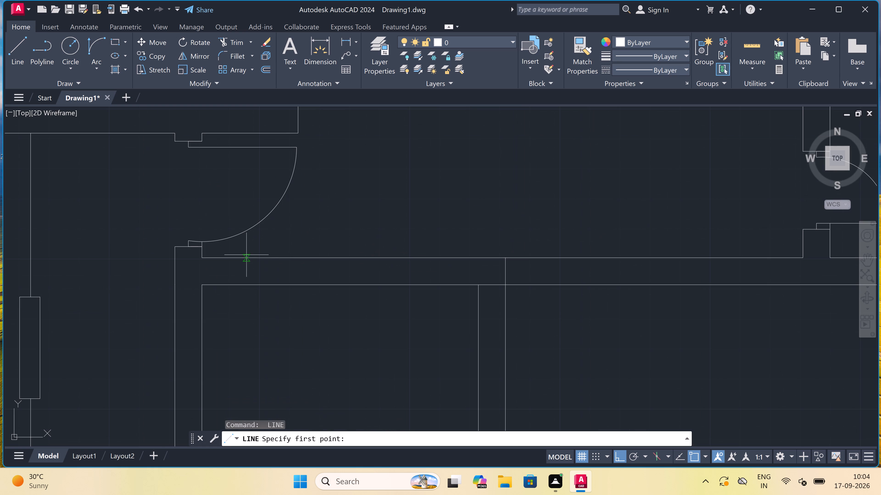
scroll(269, 258, "up", 1)
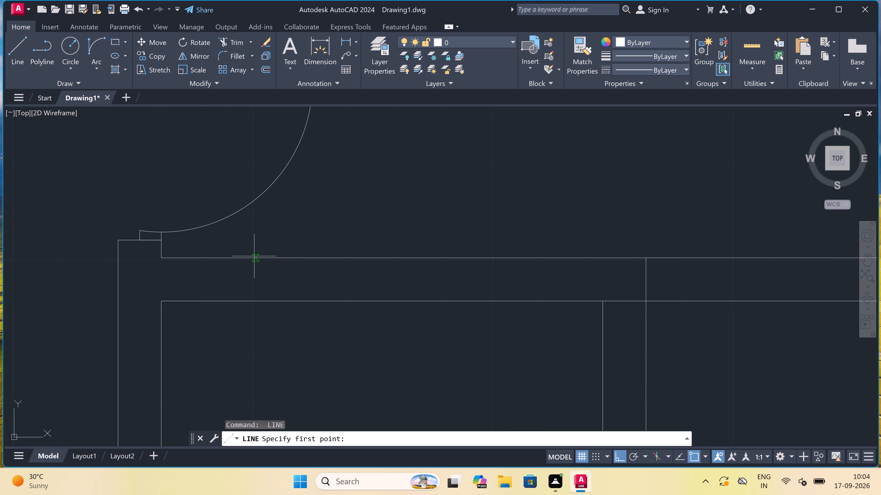
left_click_drag(246, 256, 250, 267)
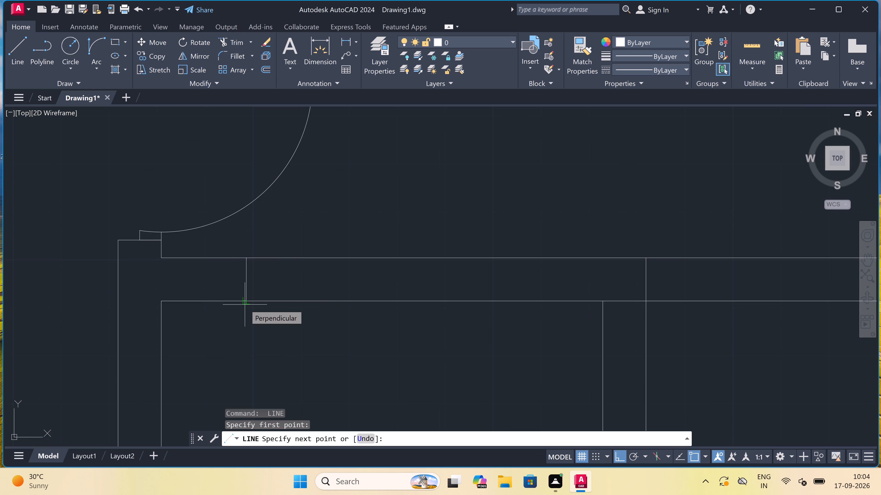
left_click(245, 300)
key("Escape")
key("space")
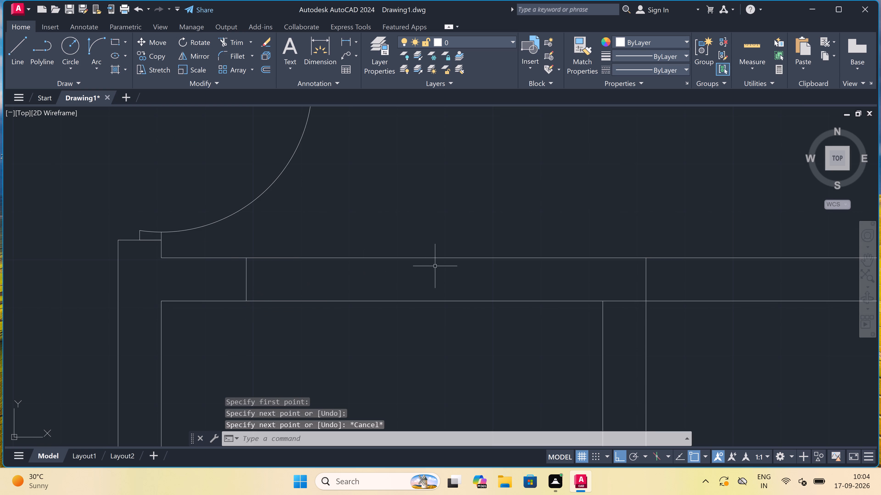
left_click(468, 260)
left_click_drag(468, 300, 470, 305)
key("Escape")
Trim both wall lines between the two jambs to open the wall above the lower middle room.
key("t")
key("r")
key("space")
left_click(411, 323)
left_click(401, 242)
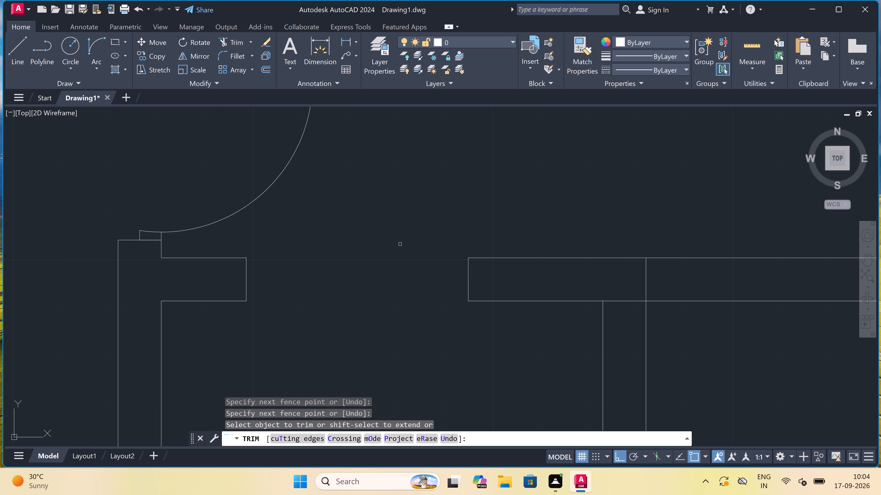
Trim the lower wall line between the partition's two faces where the partition meets the horizontal wall.
scroll(565, 294, "down", 2)
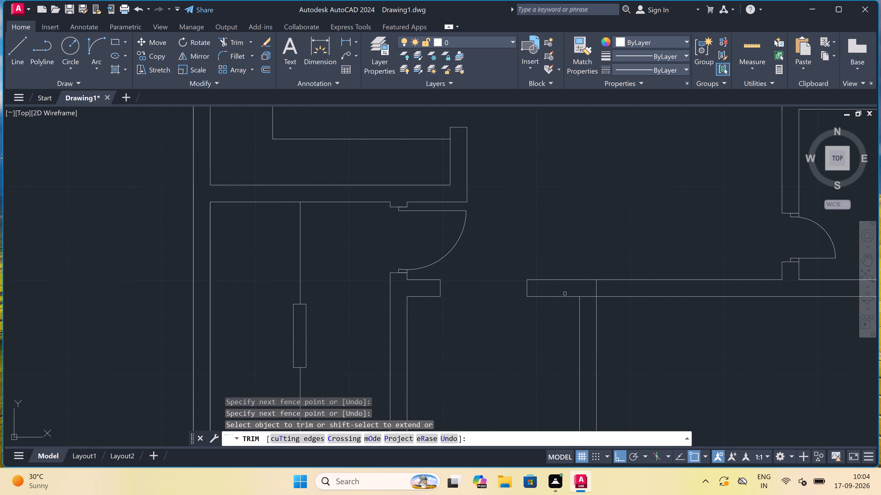
scroll(588, 294, "up", 2)
left_click(588, 294)
left_click(587, 314)
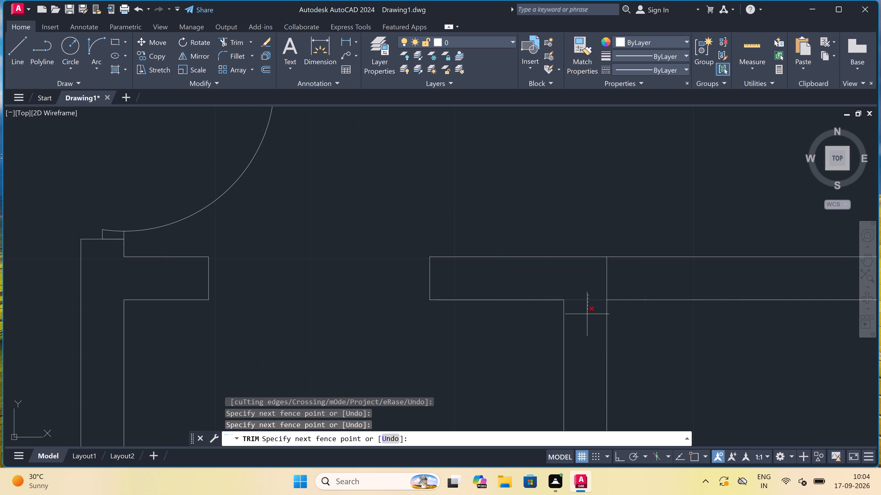
key("Escape")
Draw a jamb line across the wall just right of the partition, with a 2" stop rightward from its midpoint and a 3' door leaf downward.
scroll(411, 273, "down", 4)
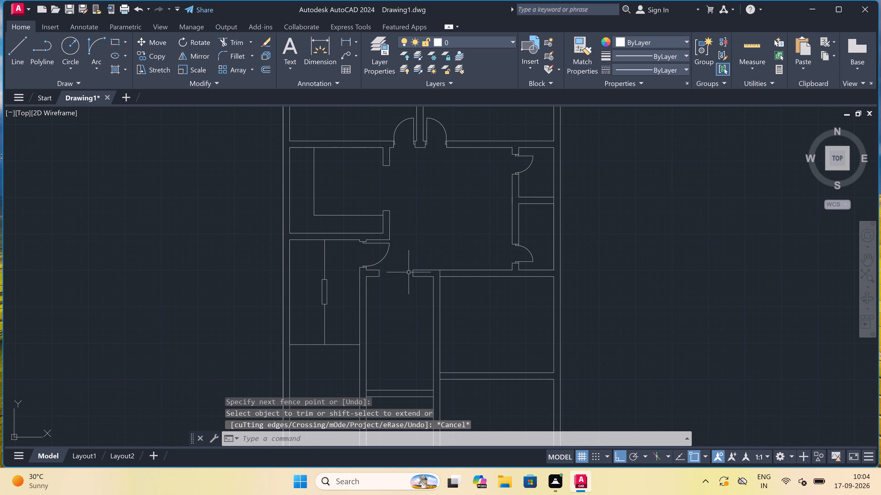
scroll(525, 285, "up", 2)
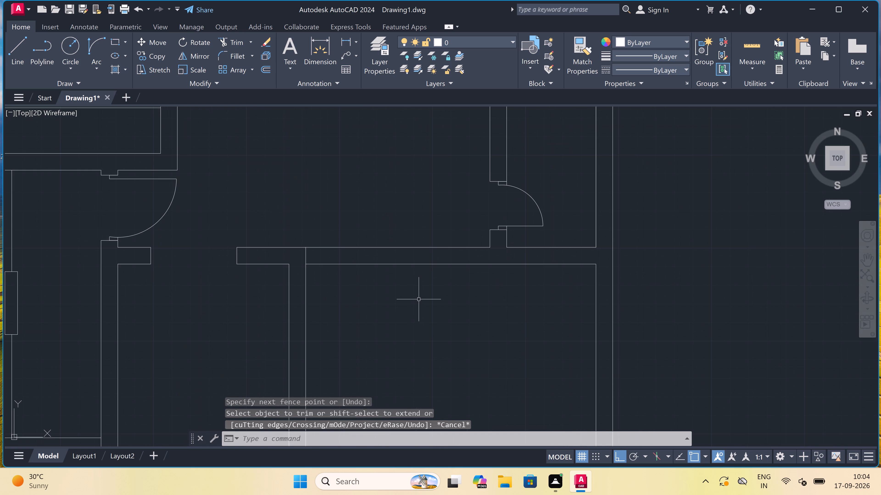
key("l")
key("space")
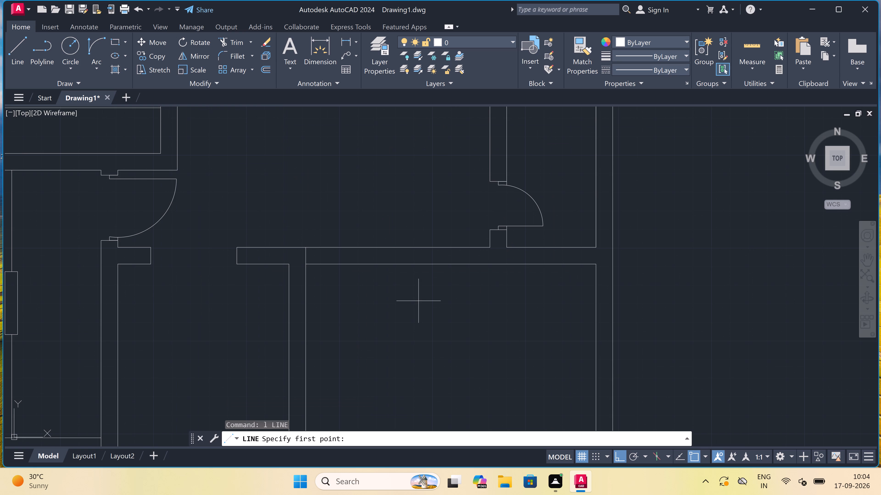
scroll(303, 250, "up", 1)
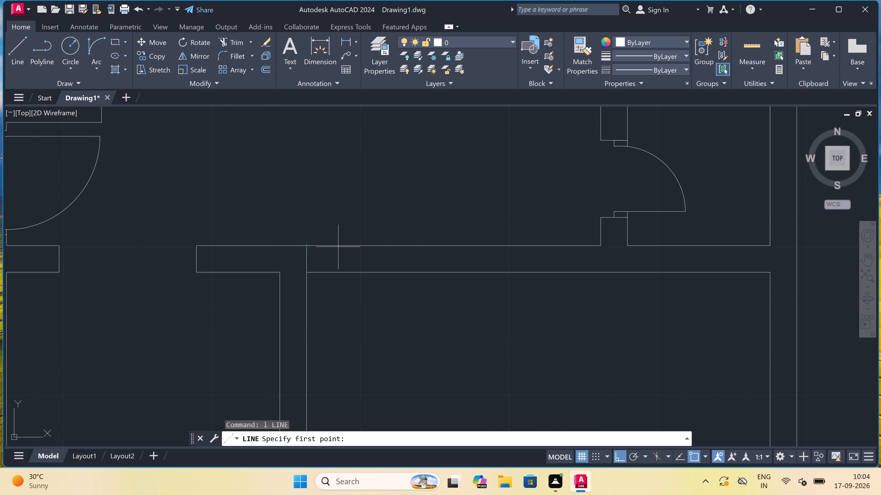
left_click(335, 247)
left_click(333, 274)
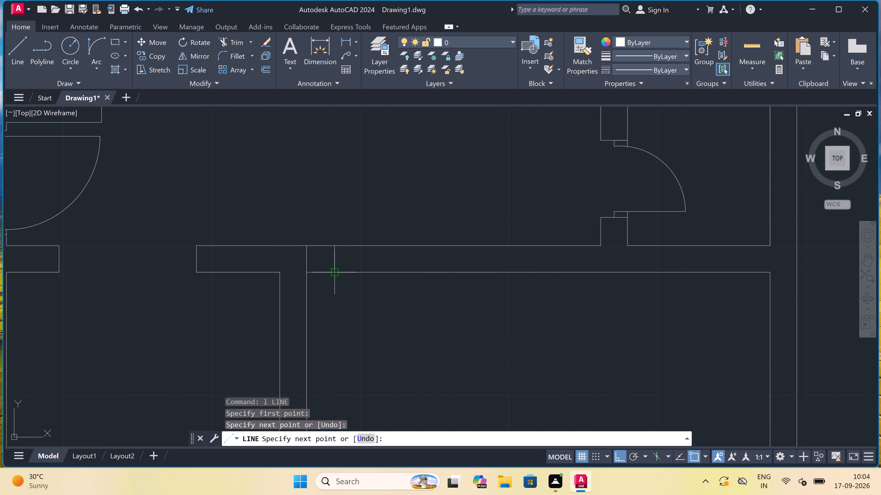
left_click(334, 260)
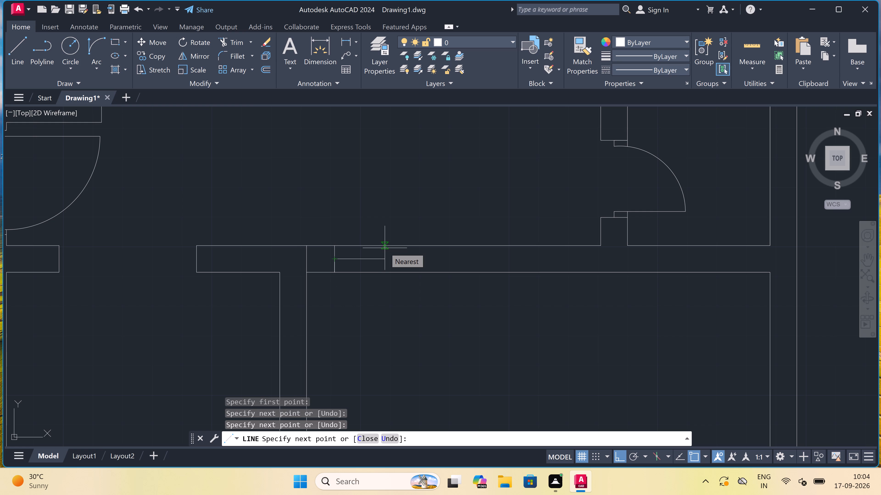
type("2\"")
key("space")
scroll(385, 248, "down", 2)
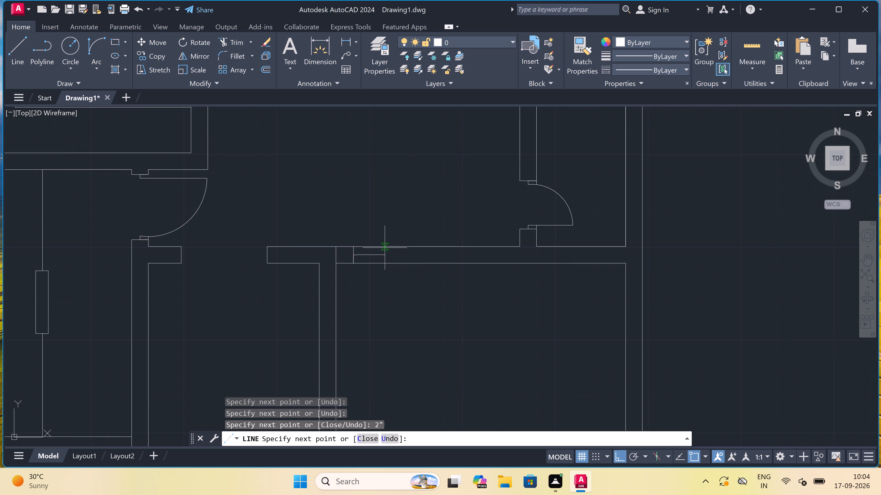
scroll(366, 295, "up", 3)
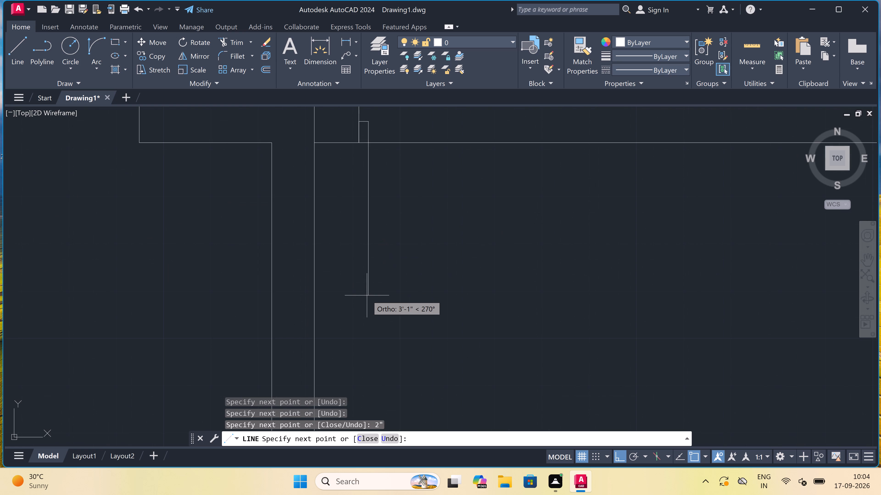
type("3'")
key("space")
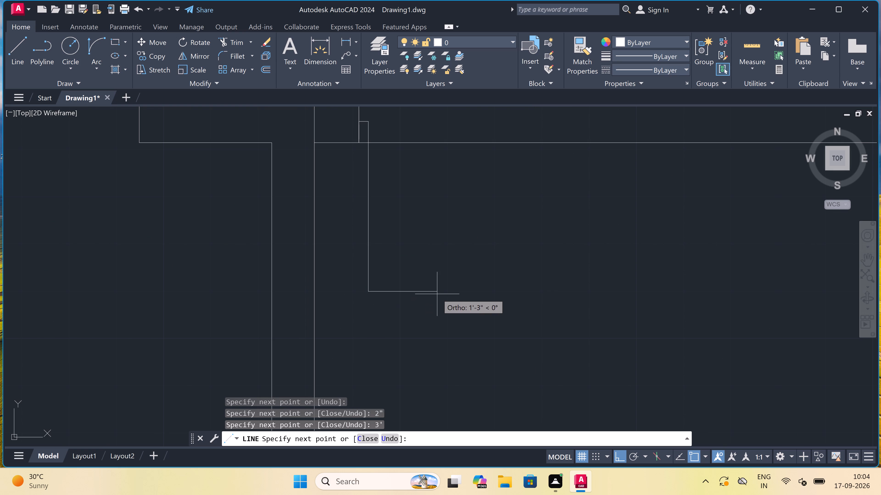
key("Escape")
Draw the opposite jamb line across the wall right of the new door leaf, with a 2" stop leftward from its midpoint.
scroll(431, 300, "down", 2)
scroll(445, 226, "up", 2)
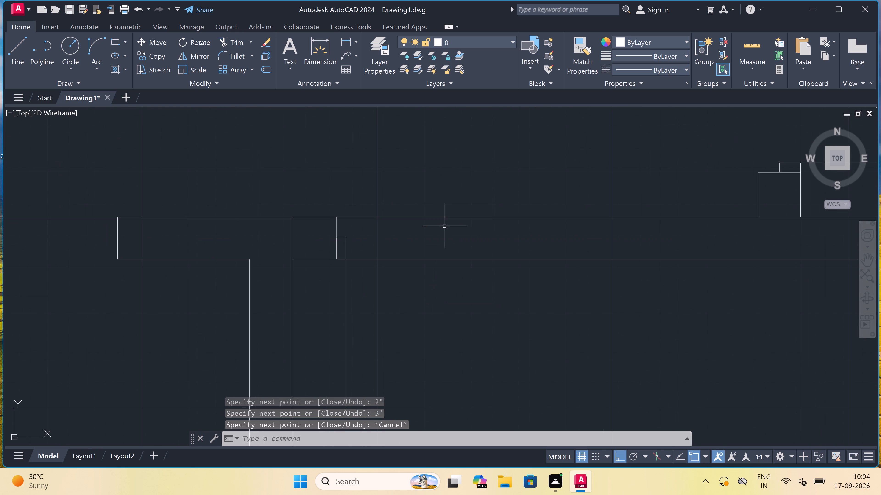
key("space")
left_click(494, 217)
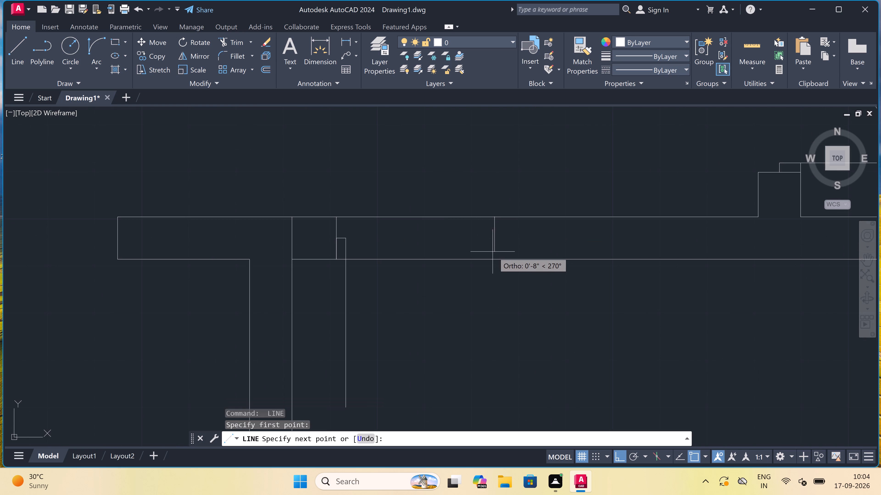
left_click(494, 259)
left_click(497, 238)
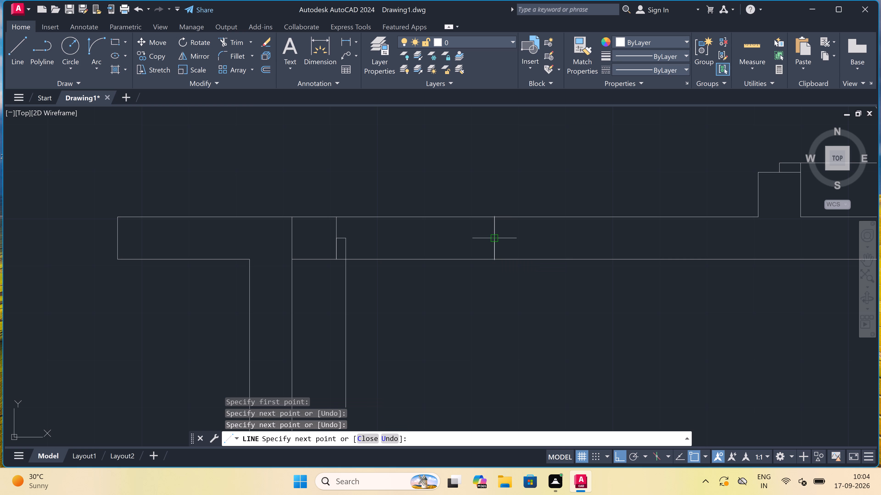
type("2\"")
key("space")
key("Escape")
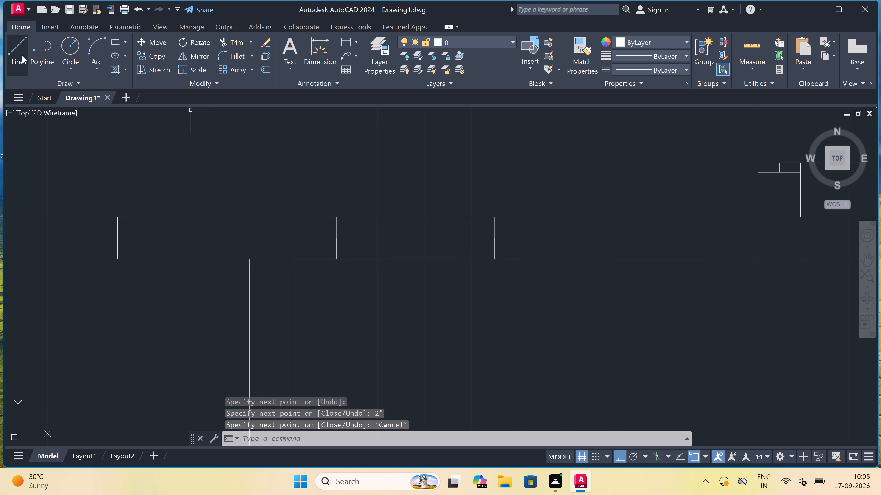
Draw the door's swing arc from the lower end of the 3' leaf to the end of the opposite 2" stop.
left_click(92, 47)
scroll(92, 47, "down", 3)
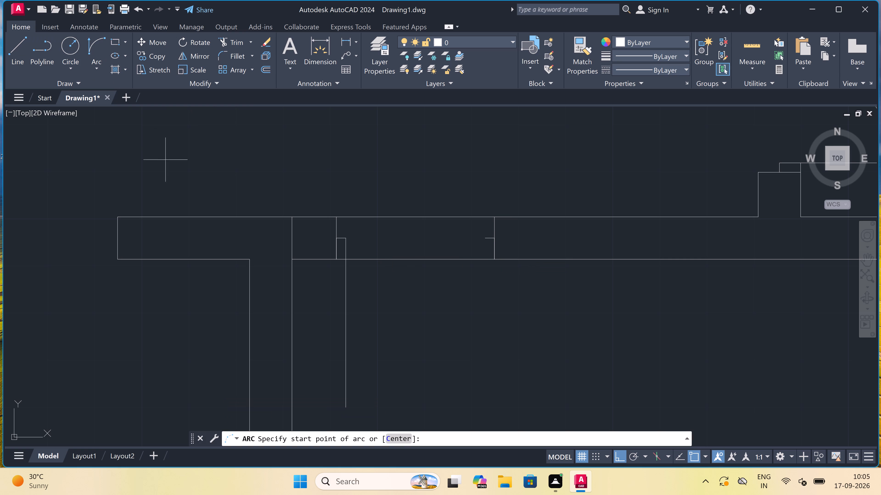
scroll(249, 224, "down", 3)
scroll(278, 263, "up", 2)
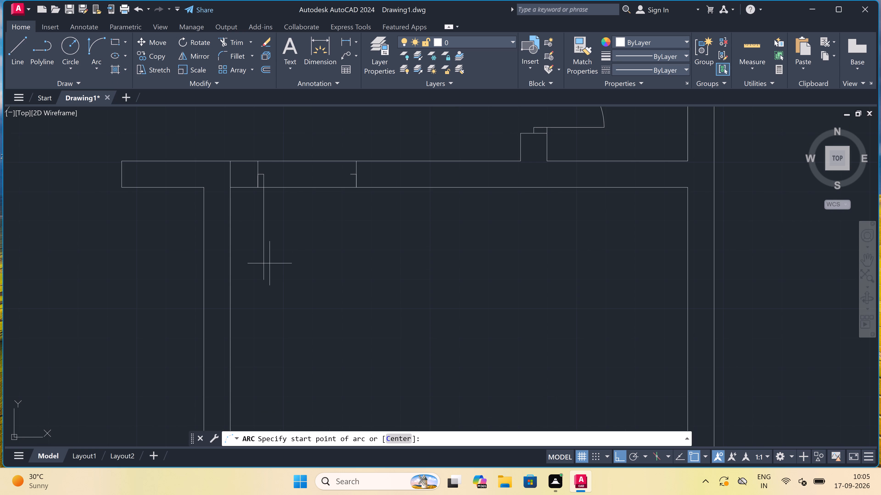
left_click(263, 280)
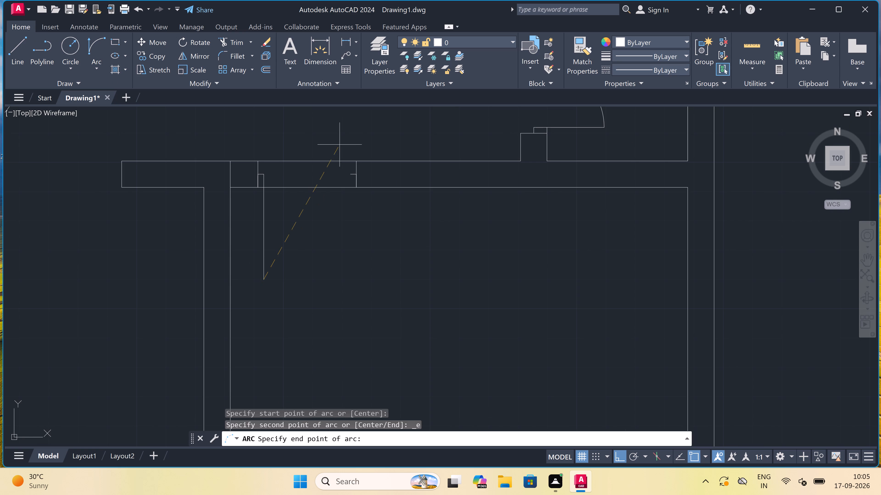
scroll(340, 169, "up", 2)
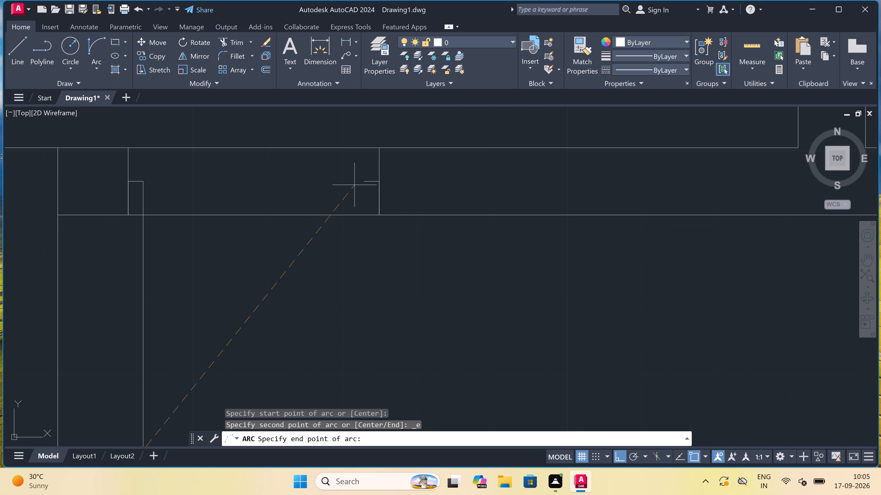
left_click(364, 183)
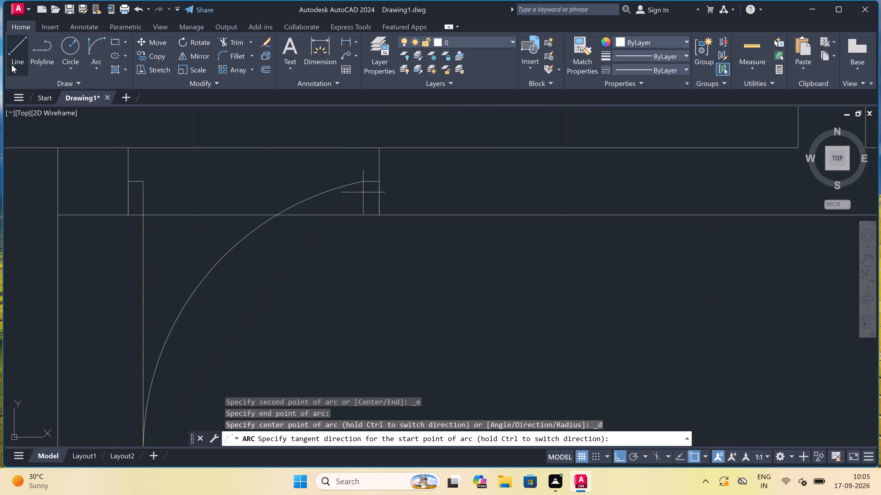
scroll(278, 268, "down", 3)
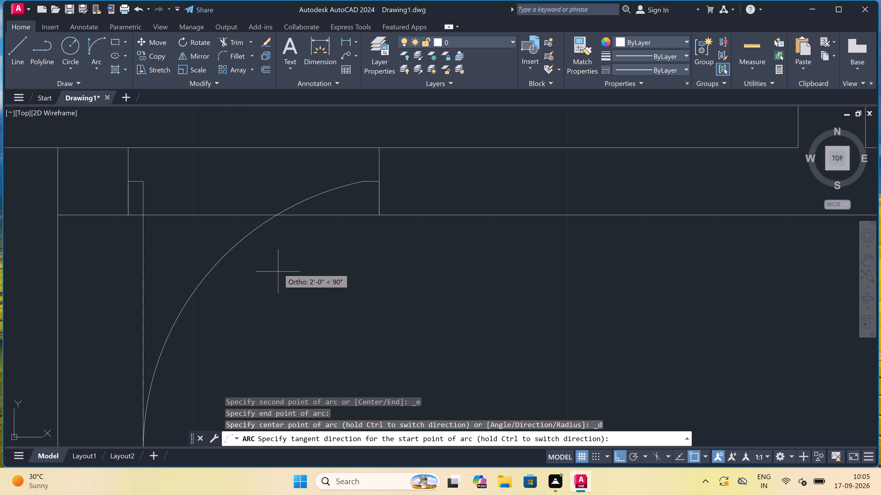
left_click(299, 311)
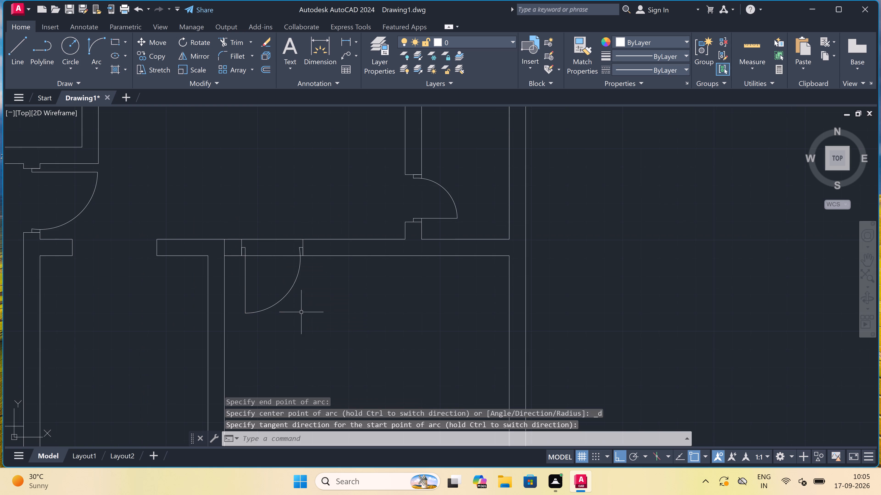
Trim both wall lines across the new door opening and the partition's right face line where it crosses the horizontal wall.
key("t")
key("r")
key("space")
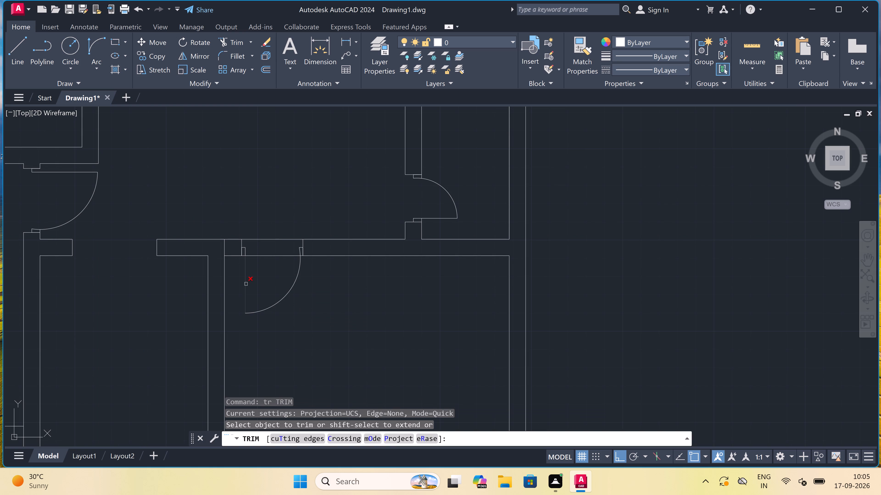
left_click(266, 268)
left_click(263, 217)
scroll(263, 215, "down", 2)
scroll(238, 229, "up", 3)
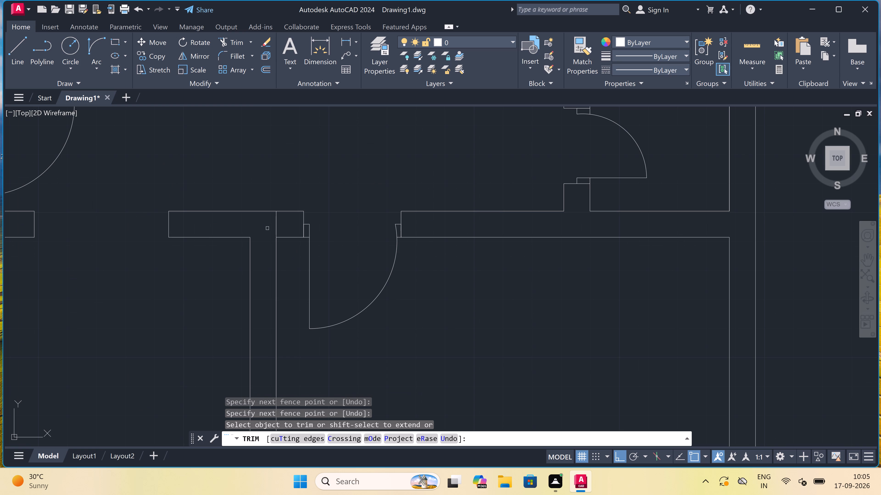
left_click(276, 220)
scroll(276, 220, "down", 4)
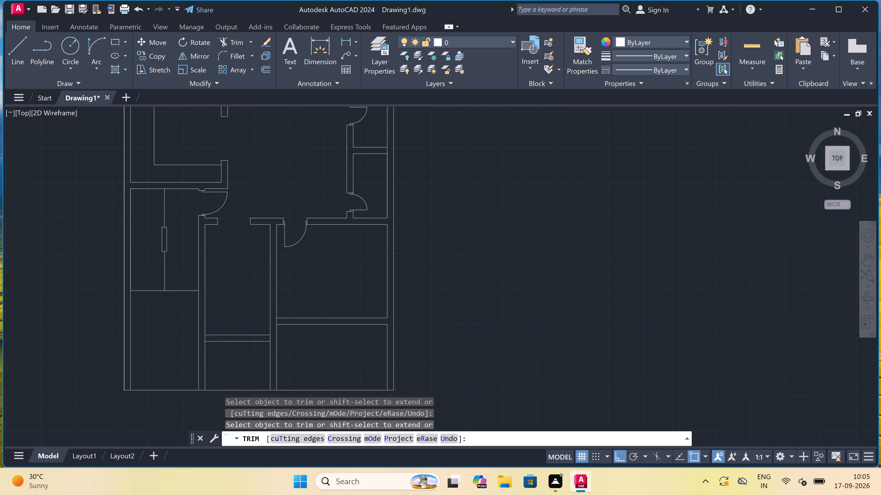
key("Escape")
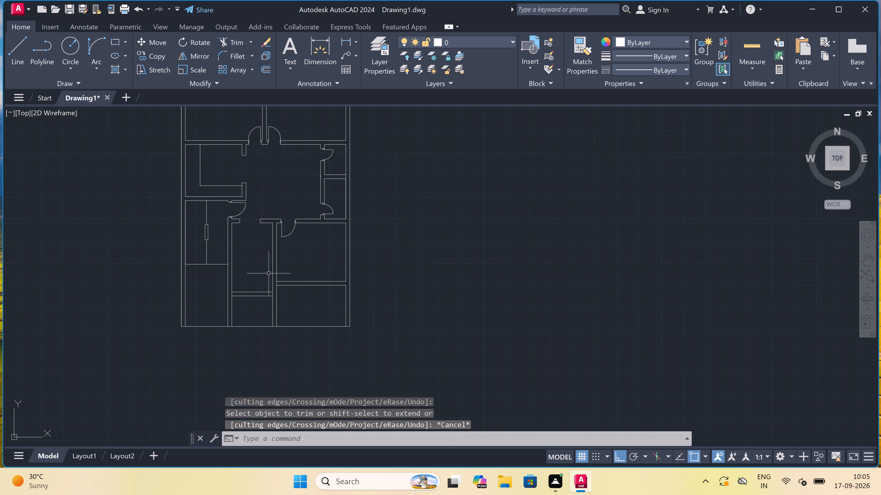
Draw a 2' window near the left end of the lower middle room's bottom wall, with two end lines and a centre line between them.
scroll(272, 268, "down", 1)
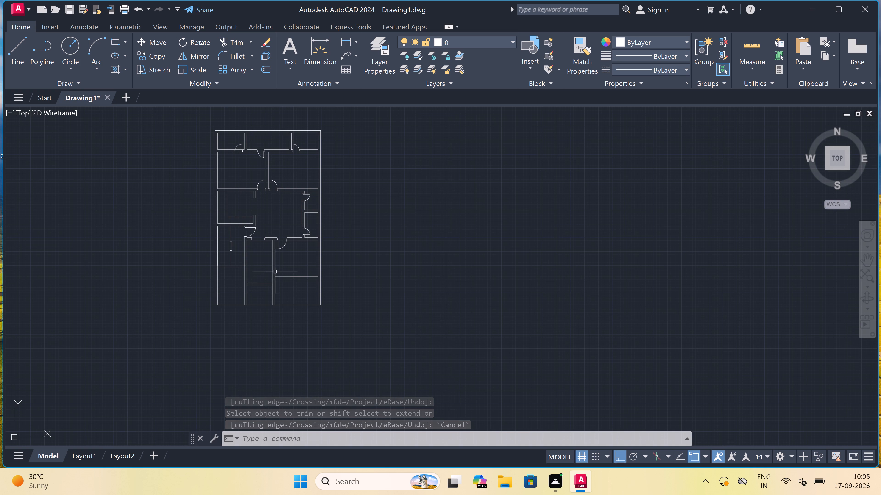
scroll(247, 287, "up", 4)
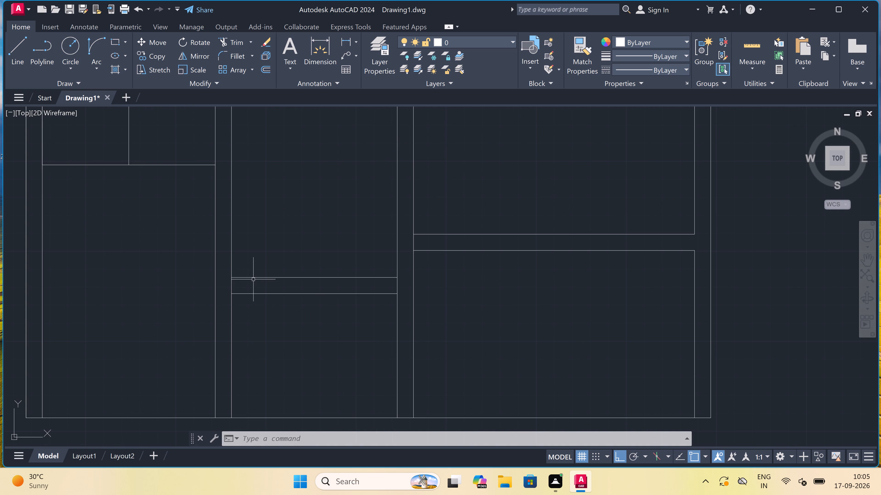
type("l")
key("space")
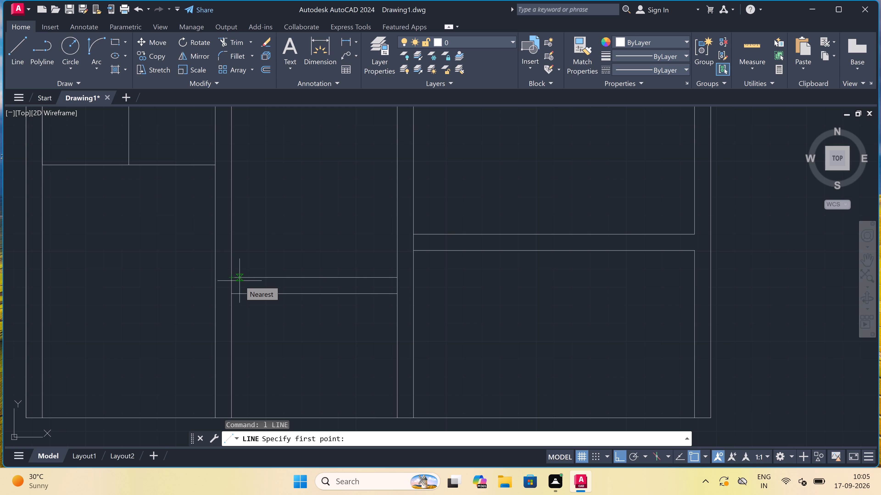
scroll(240, 281, "up", 3)
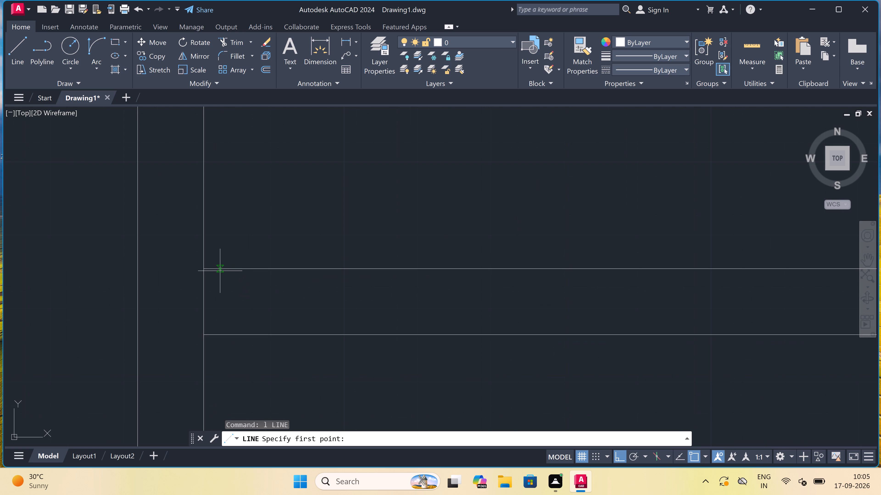
left_click(226, 272)
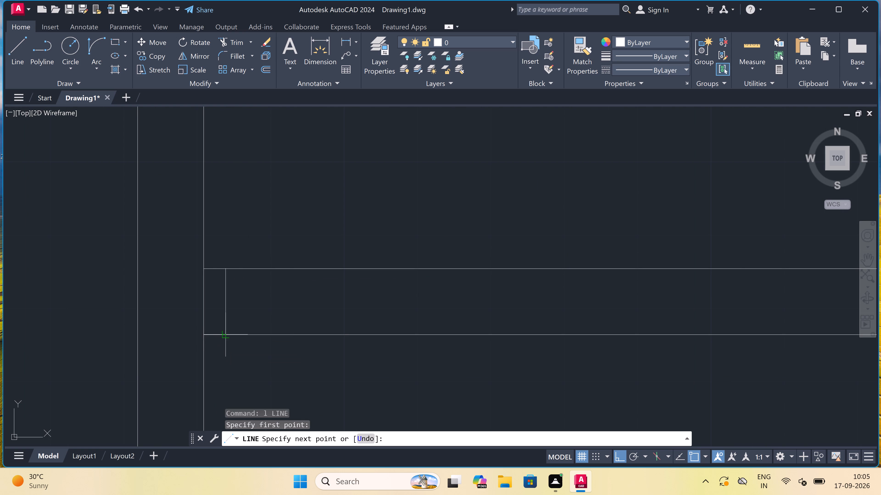
left_click(226, 330)
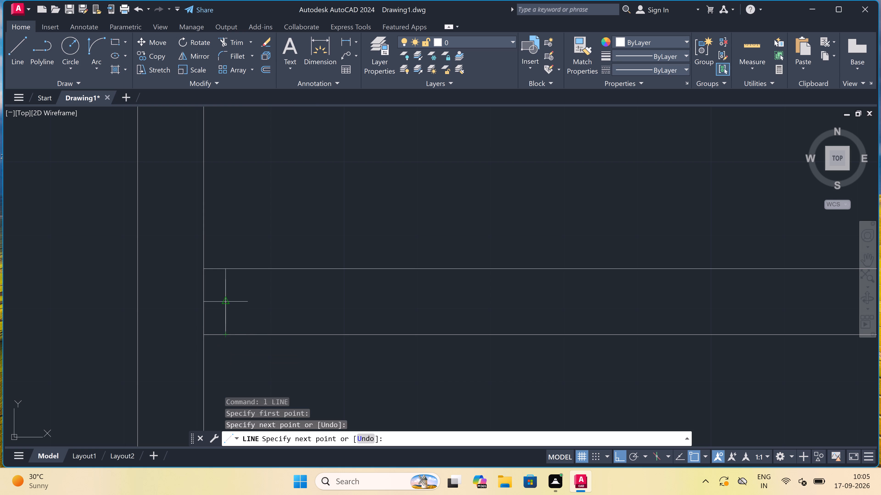
left_click(226, 303)
type("2'")
key("space")
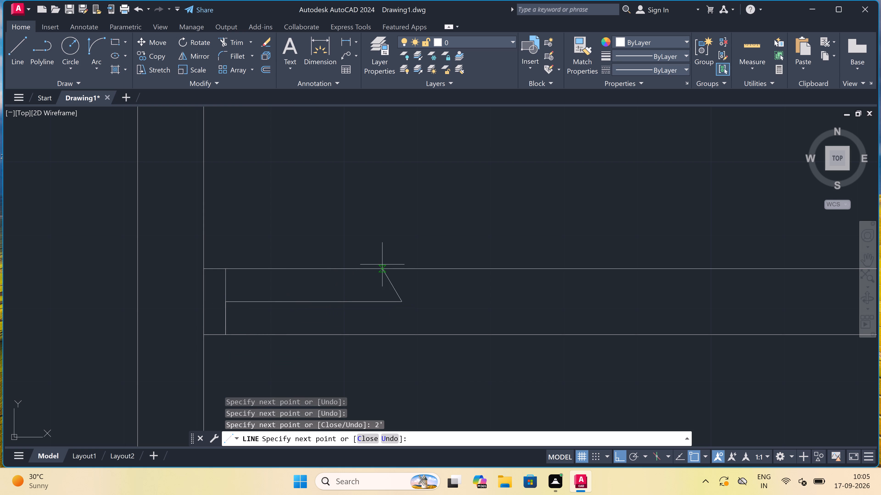
left_click(398, 269)
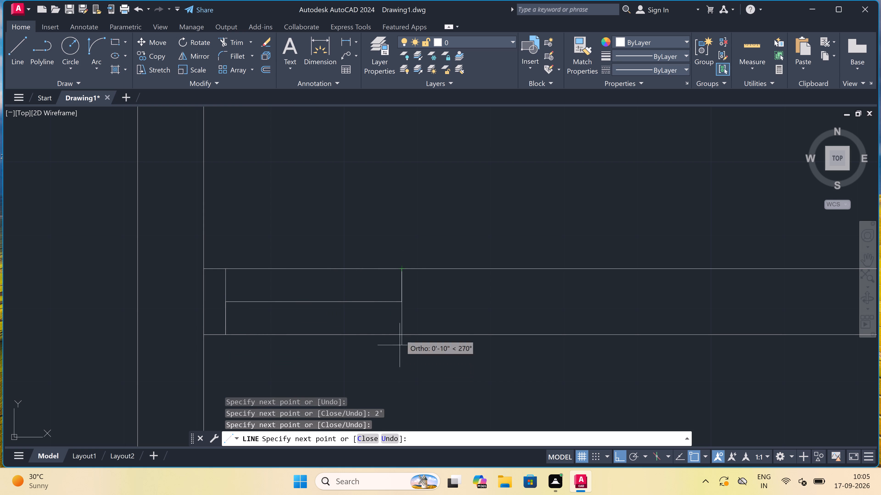
left_click(400, 332)
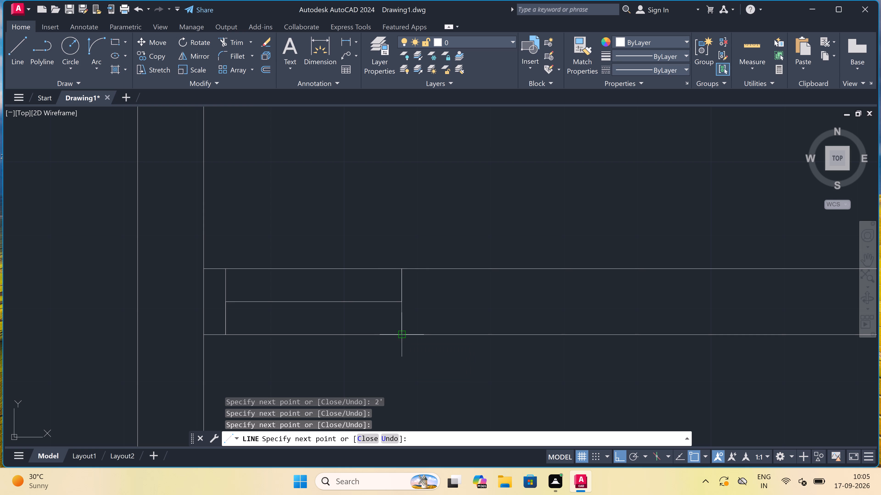
key("Escape")
Copy the 2' window along the same wall to just short of its right end.
left_click_drag(415, 290, 407, 294)
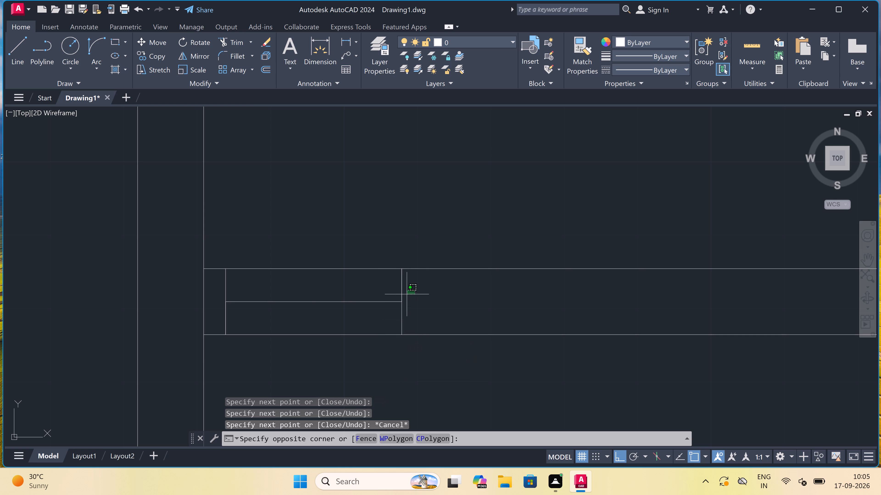
left_click(220, 313)
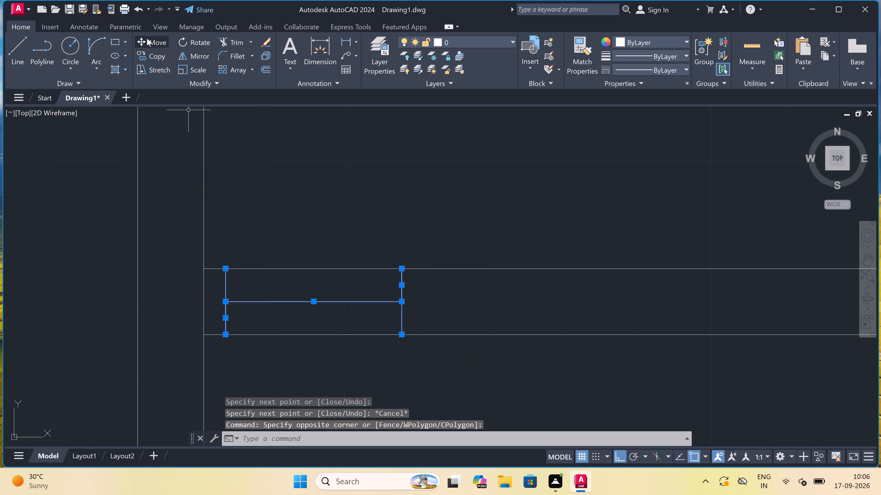
left_click(142, 50)
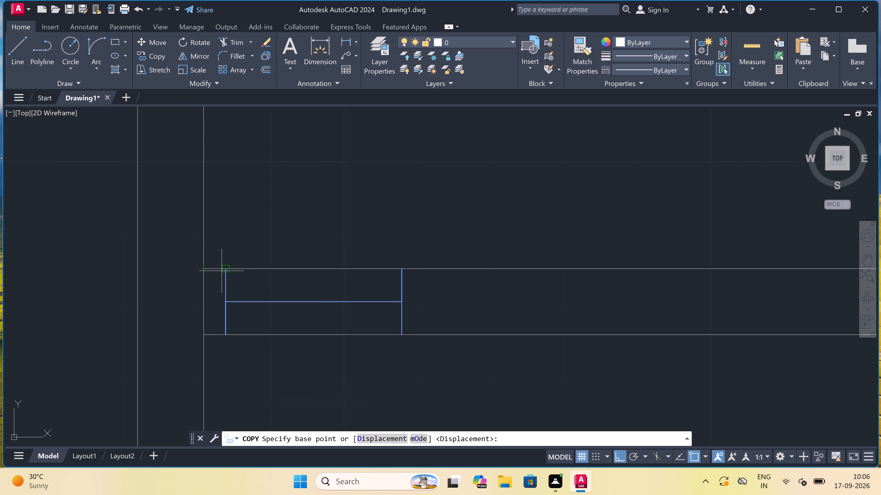
left_click_drag(223, 268, 226, 268)
scroll(333, 250, "down", 3)
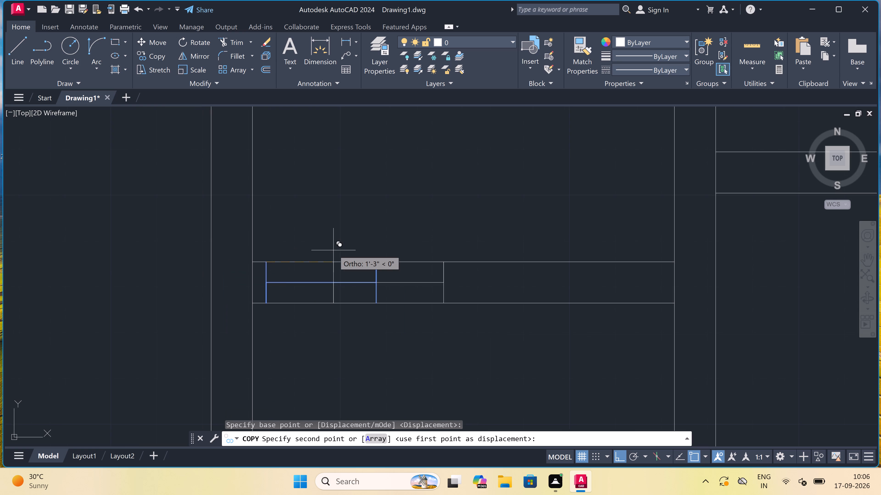
scroll(409, 250, "up", 3)
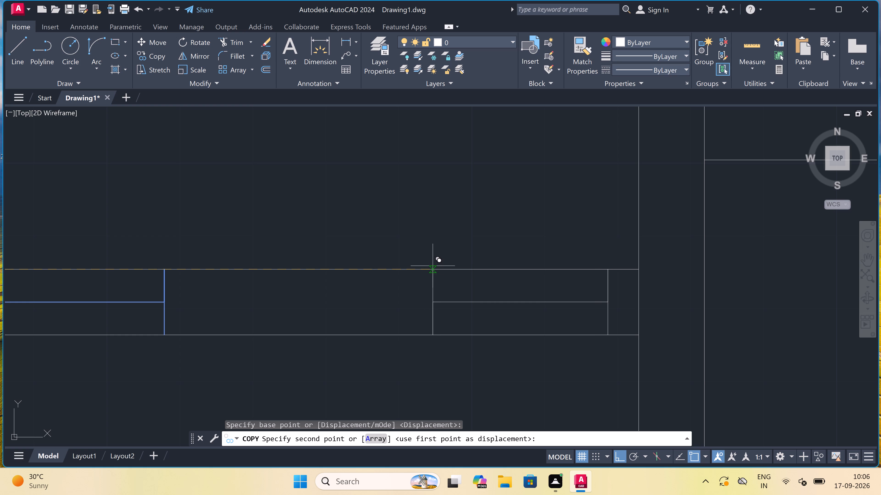
left_click(433, 267)
key("Escape")
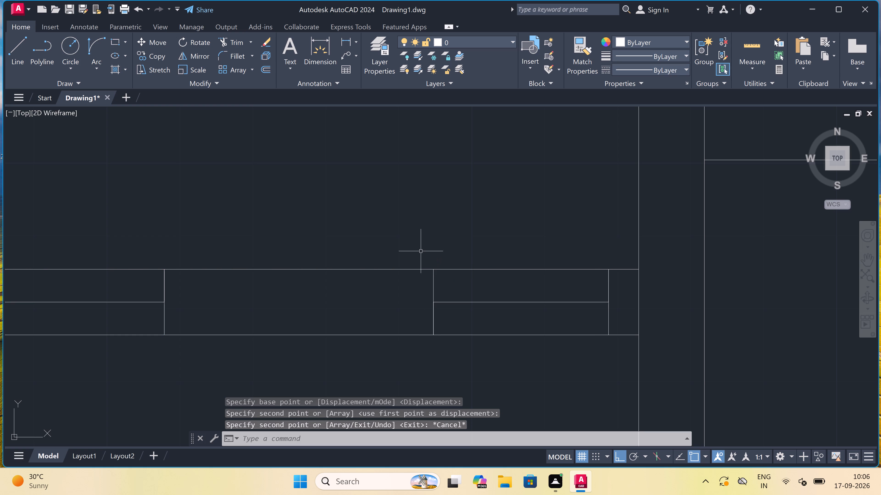
Trim the partition face lines crossing both ends of the wall that holds the two windows.
type("tr")
key("space")
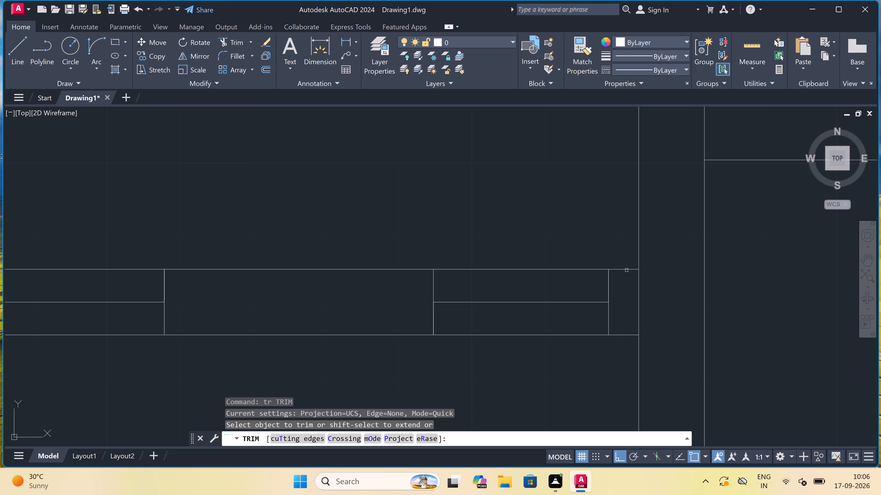
left_click_drag(633, 294, 636, 295)
left_click(647, 289)
scroll(647, 288, "down", 2)
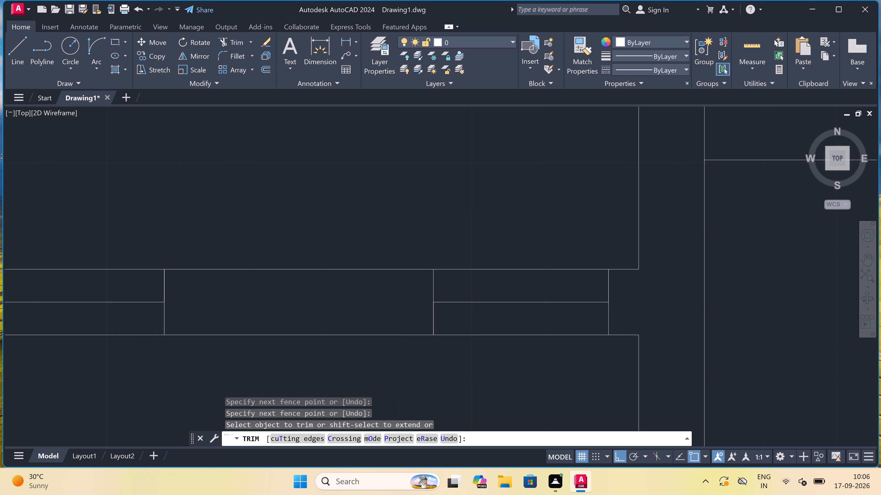
scroll(377, 294, "up", 1)
left_click(390, 291)
left_click(384, 292)
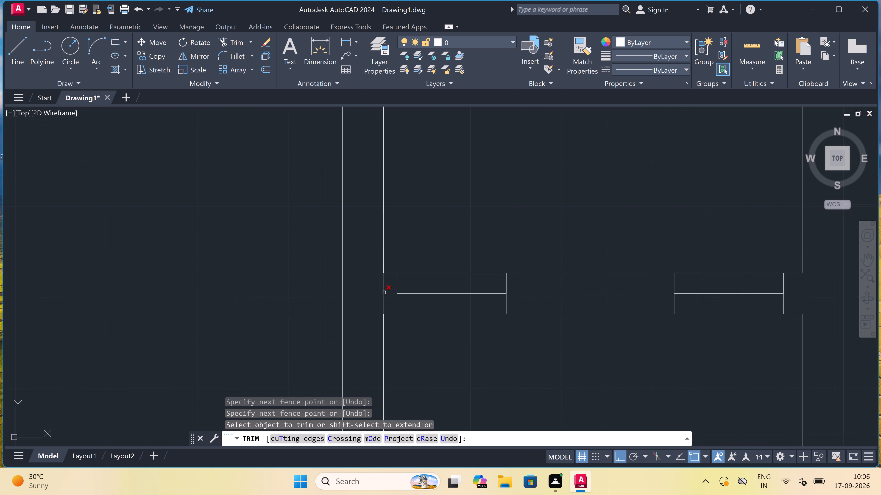
left_click(379, 292)
left_click(384, 291)
key("Escape")
Draw two door jamb lines across the wall between the two windows, each a short distance from the nearest window.
scroll(367, 287, "down", 3)
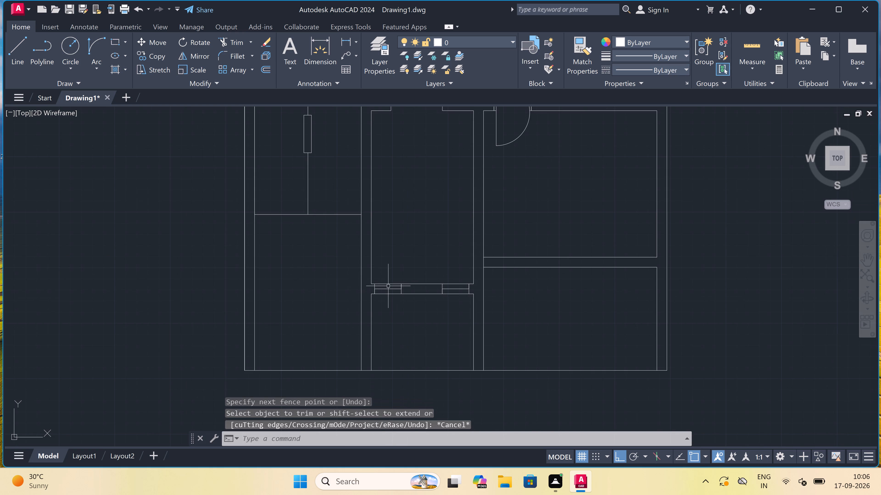
scroll(422, 269, "down", 2)
scroll(422, 270, "up", 4)
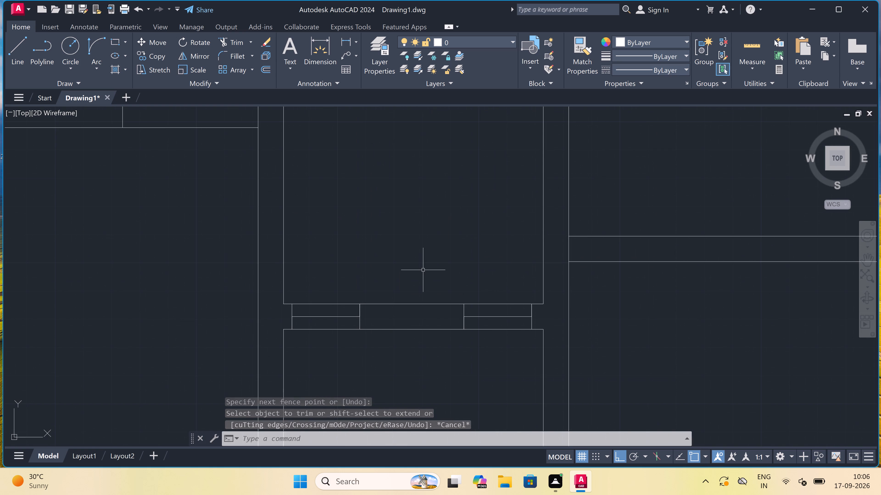
scroll(424, 270, "up", 1)
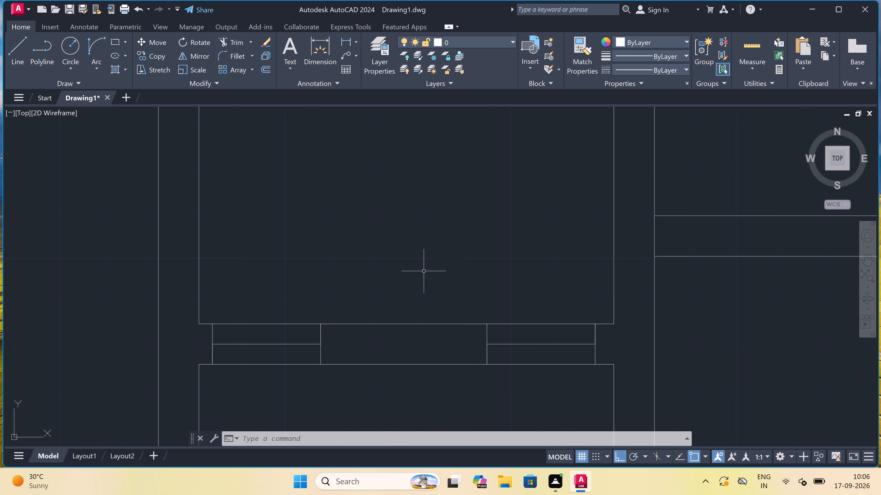
type("l")
key("space")
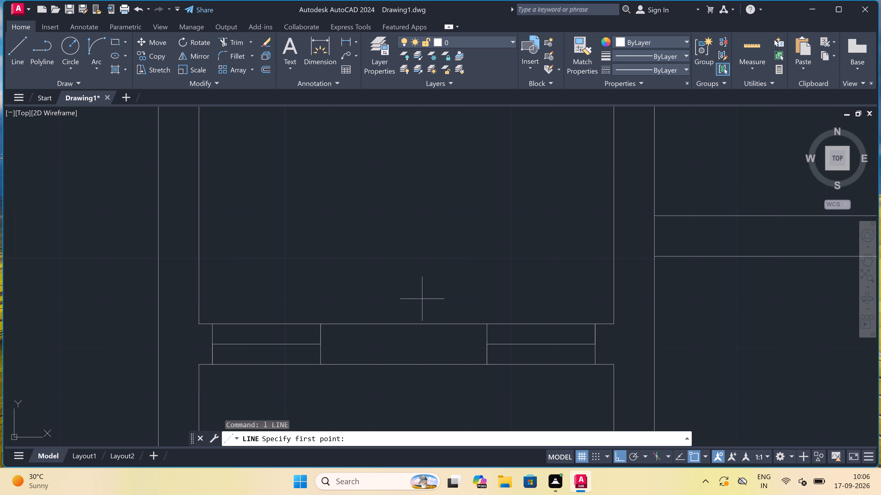
left_click(340, 324)
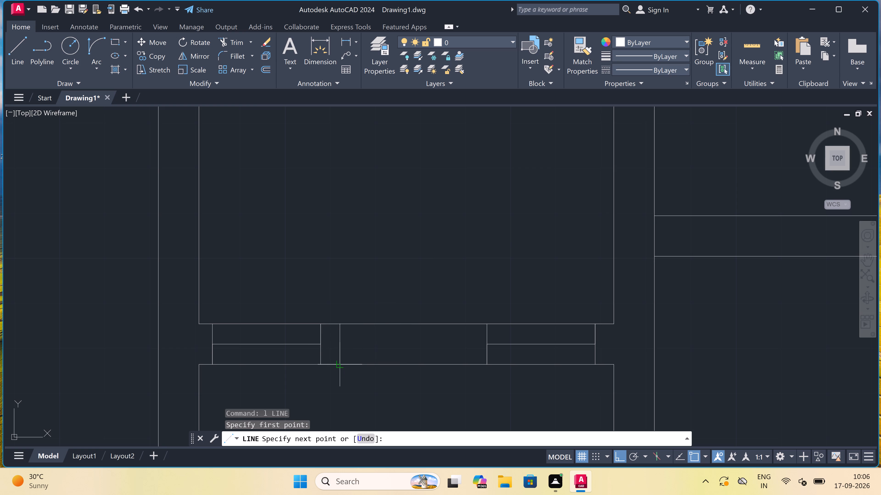
left_click(339, 364)
key("Escape")
key("space")
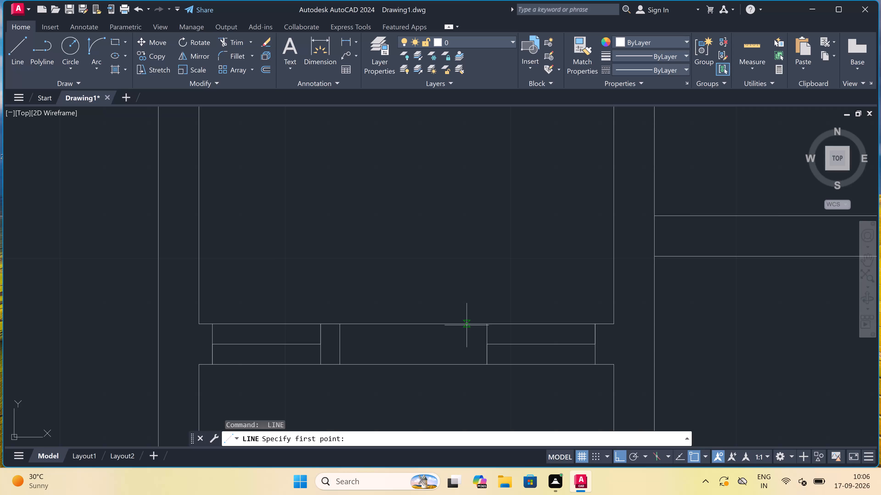
left_click(467, 325)
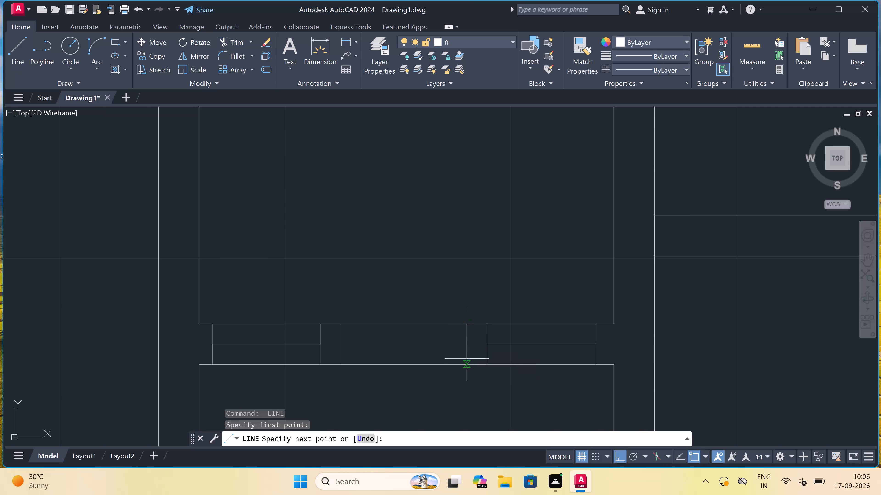
left_click(468, 368)
key("Escape")
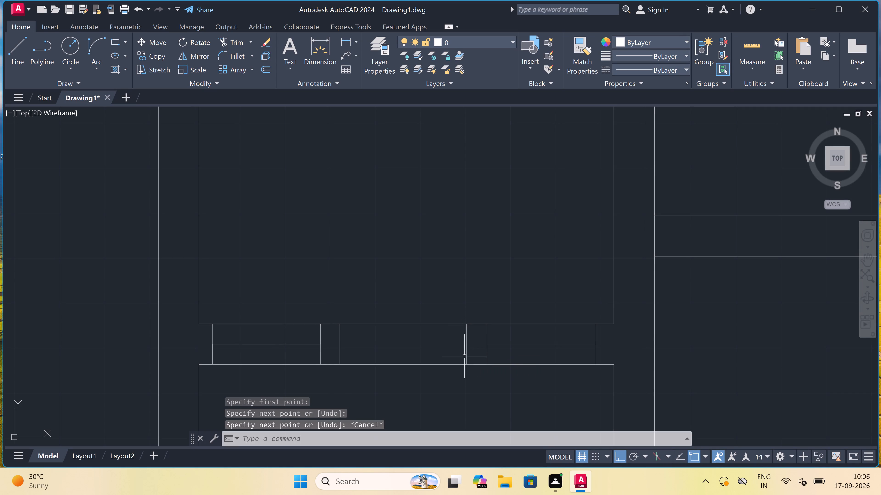
From the middle of each jamb, draw a 2" line into the opening and a 2' door leaf line upward.
key("space")
left_click_drag(464, 345, 459, 344)
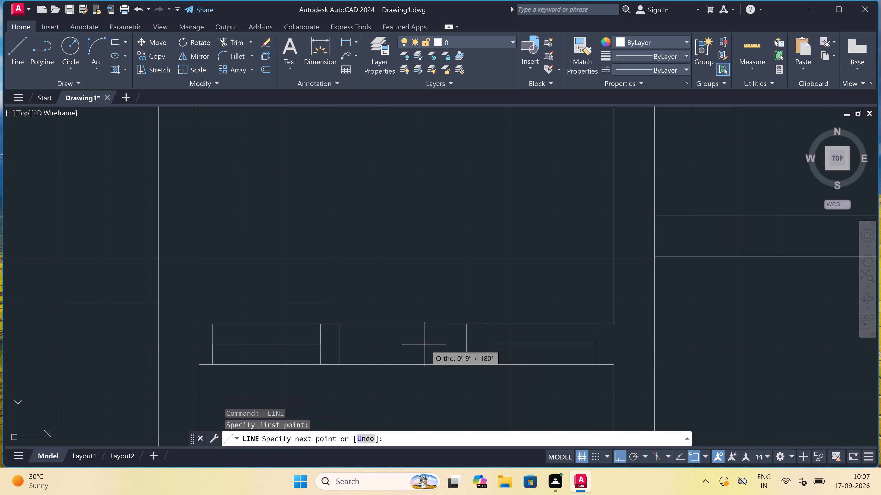
type("2\"")
key("space")
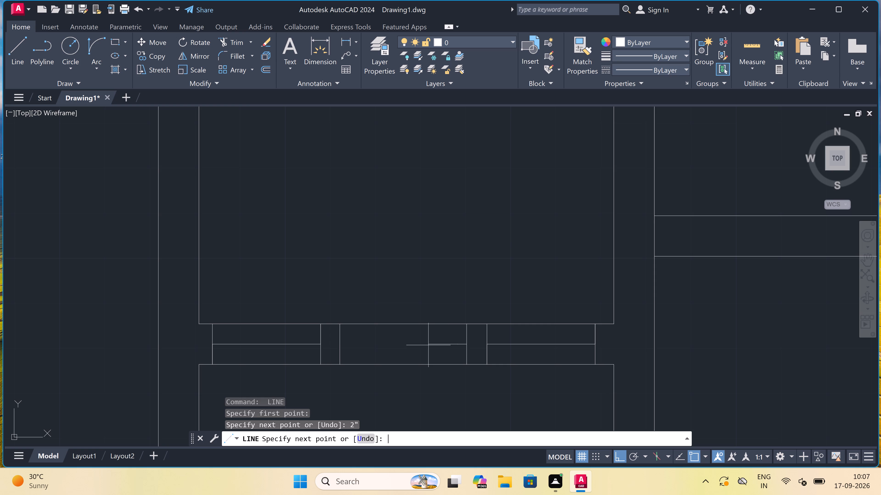
type("2'")
key("space")
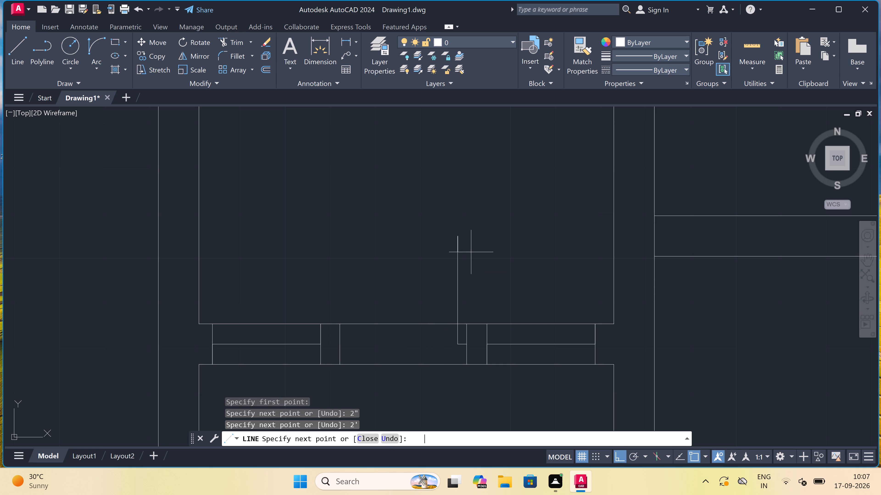
key("Escape")
key("Escape")
key("space")
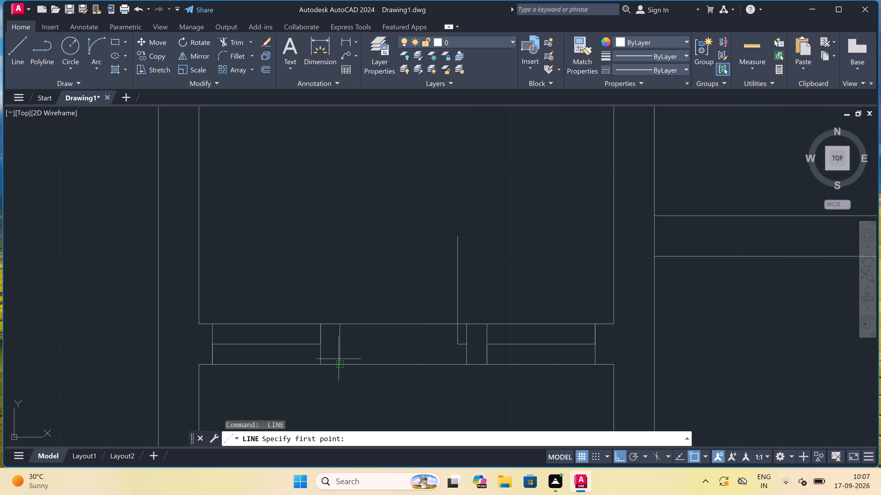
left_click(341, 341)
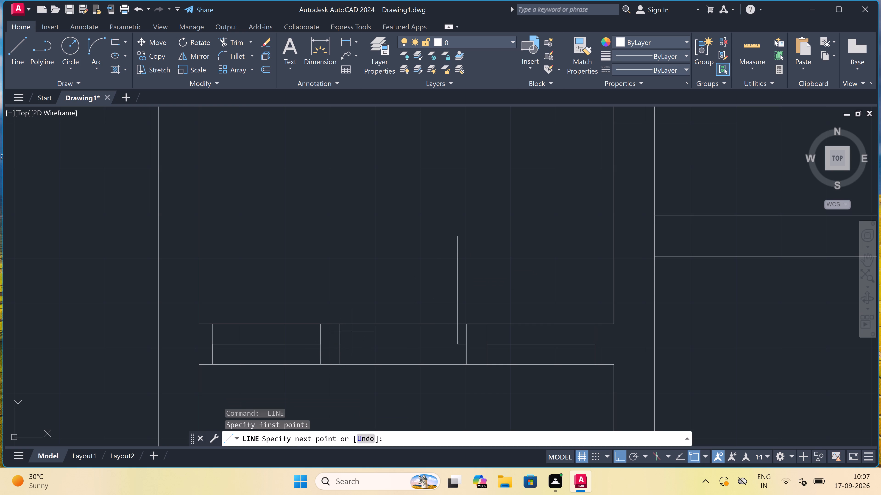
type("2\"")
key("space")
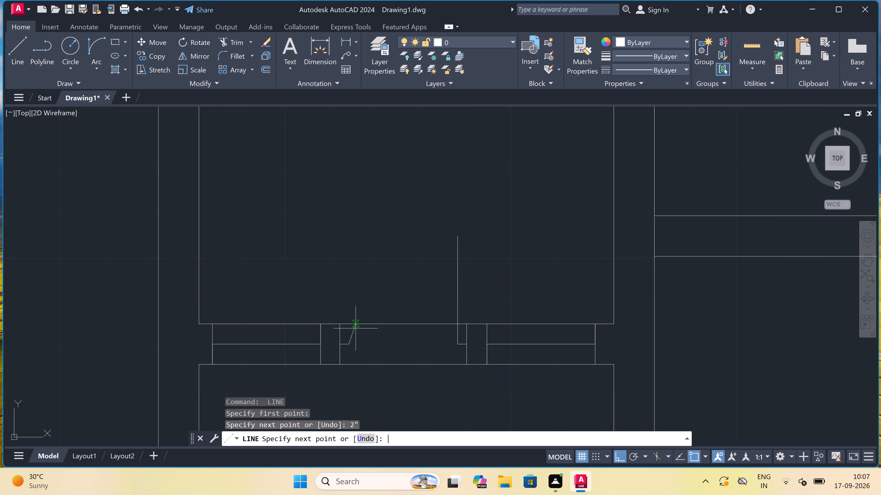
type("2'")
key("space")
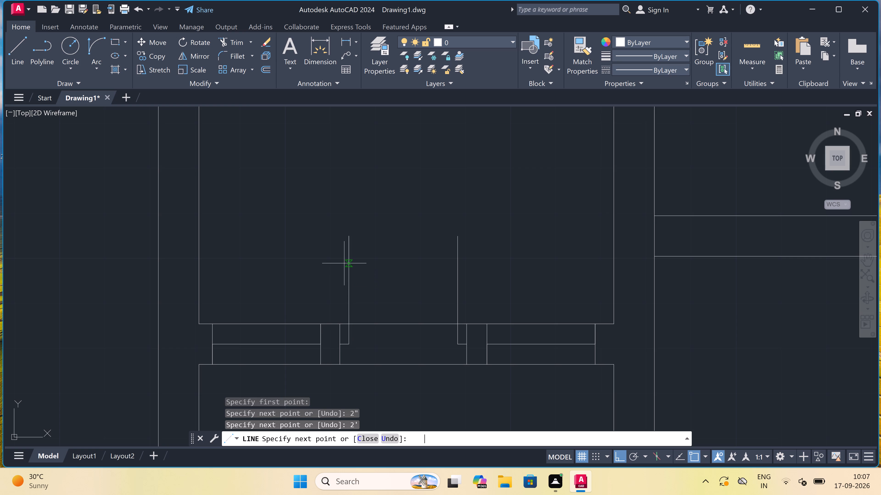
key("Escape")
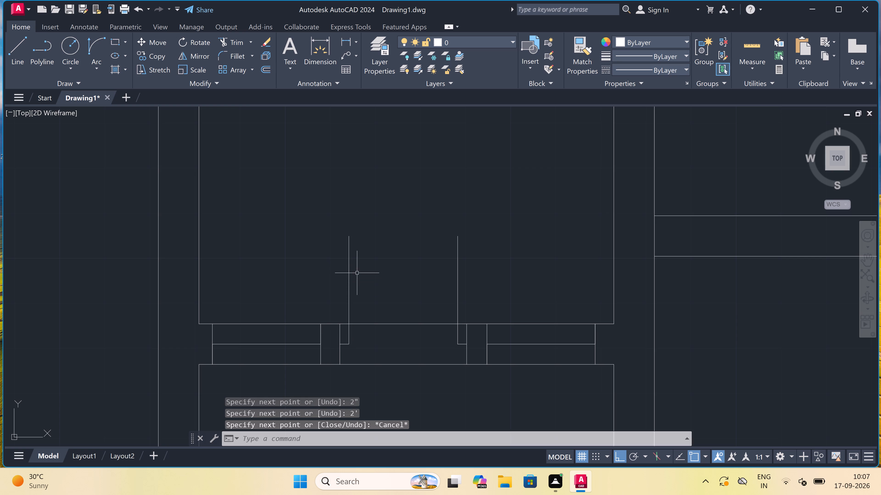
Draw a short vertical marker line upward from the midpoint of the wall's upper line, between the two door leaves.
key("space")
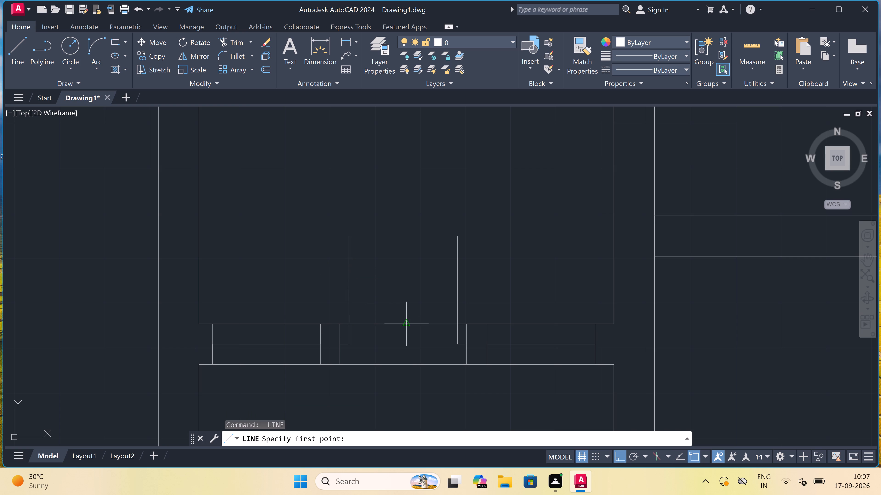
left_click(406, 323)
left_click(403, 311)
key("Escape")
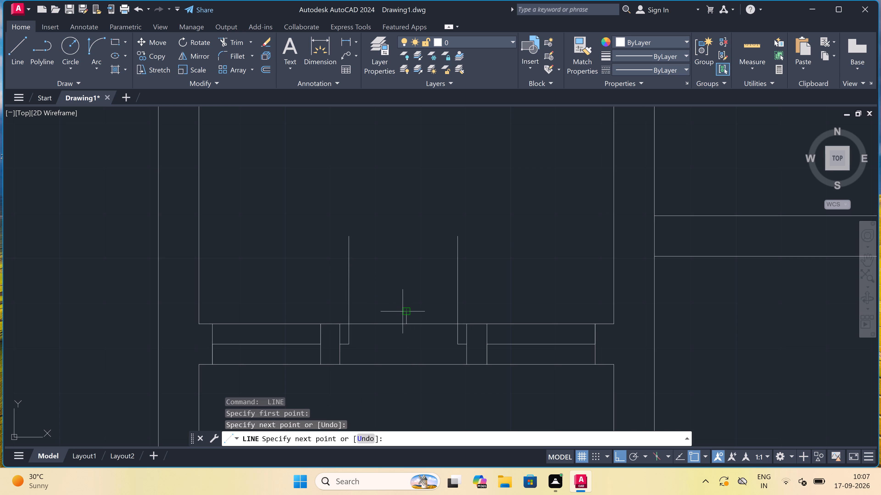
Draw a Start, End, Direction swing arc from the top of each door leaf to the marker line's foot on the wall.
left_click(92, 34)
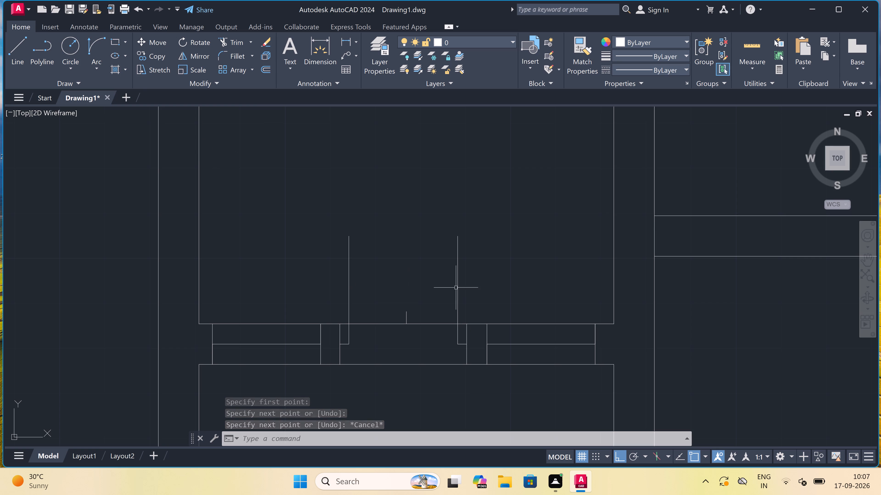
left_click(96, 41)
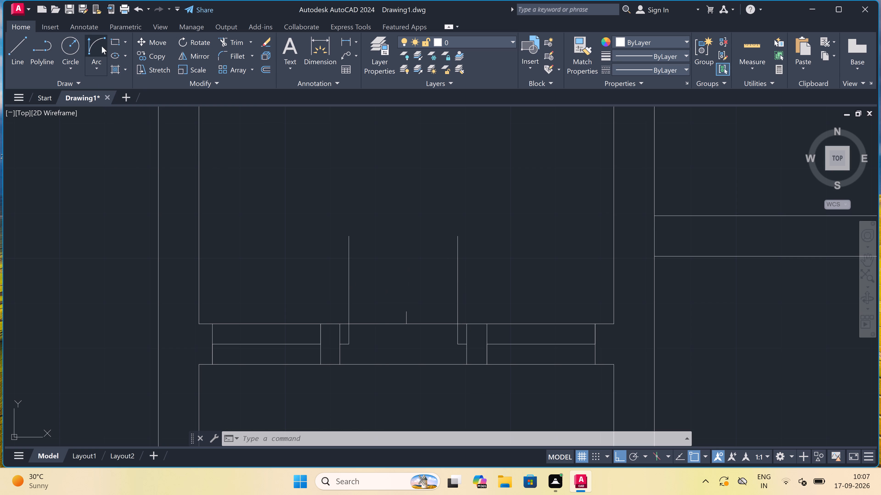
scroll(344, 259, "up", 1)
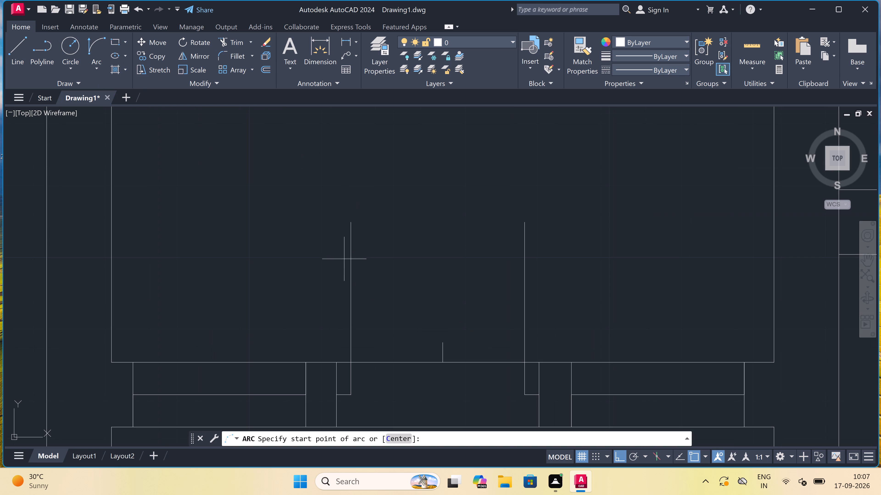
left_click_drag(349, 223, 351, 226)
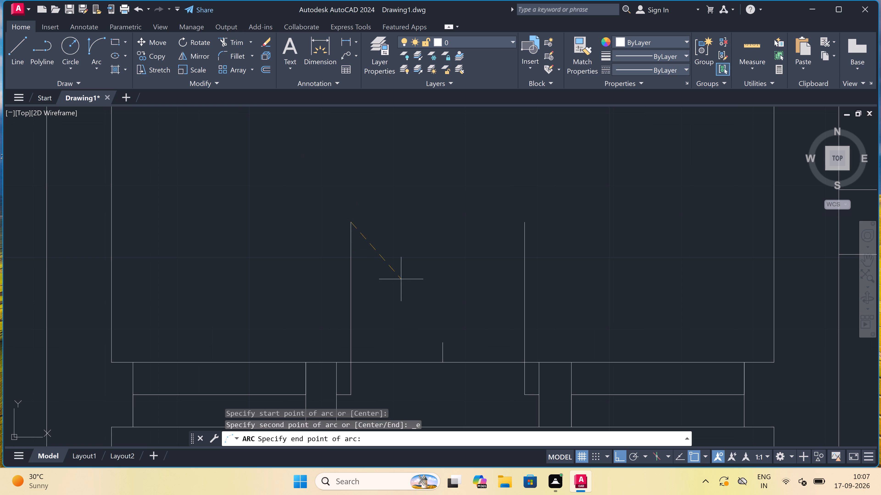
left_click(446, 365)
left_click(453, 297)
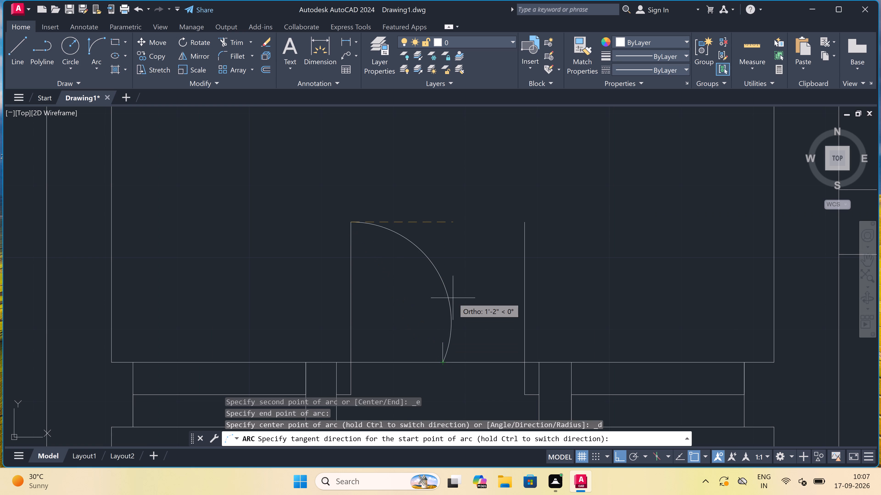
left_click(91, 39)
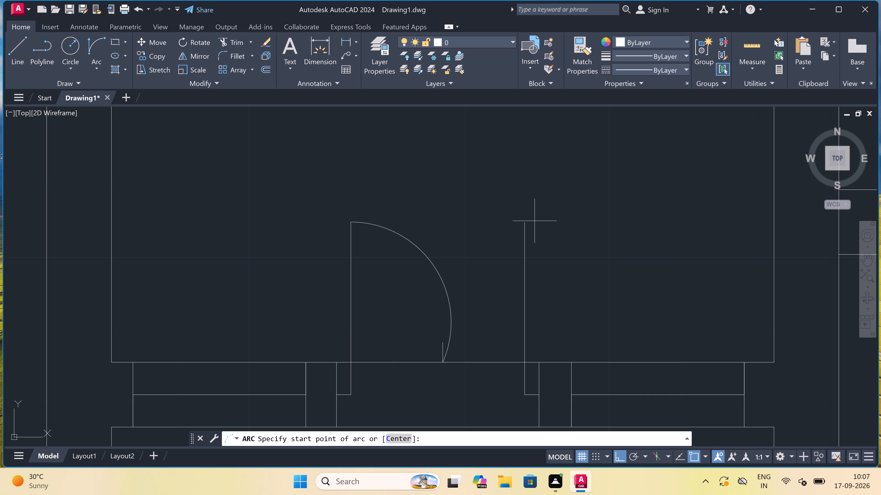
left_click(523, 222)
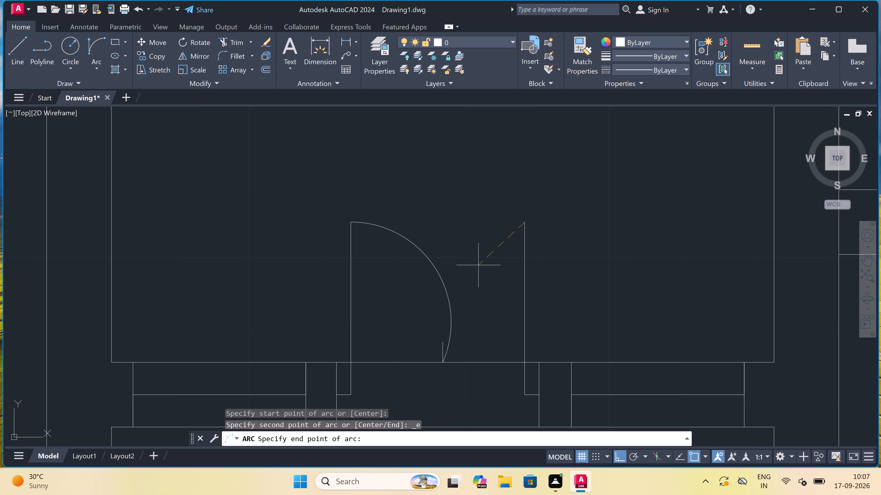
left_click(441, 362)
left_click(404, 320)
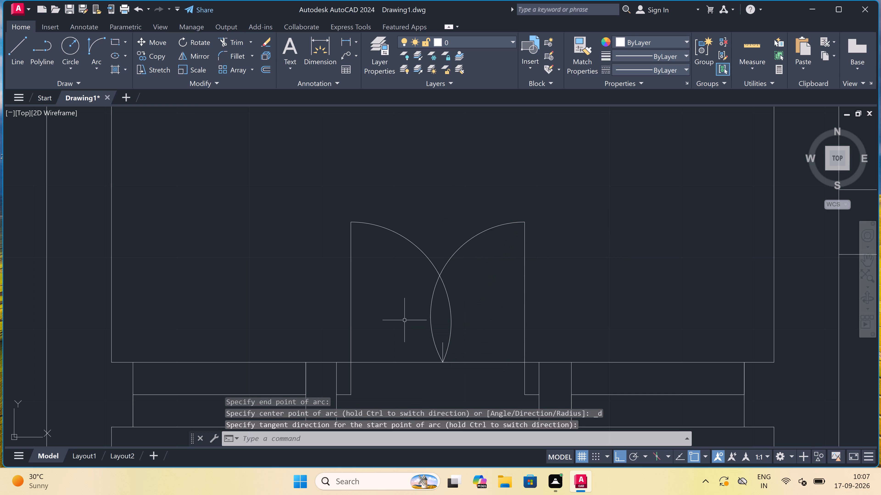
Trim the overlapping lower parts of both swing arcs below their crossing and remove the short marker line.
type("tr")
key("space")
left_click_drag(457, 302, 457, 300)
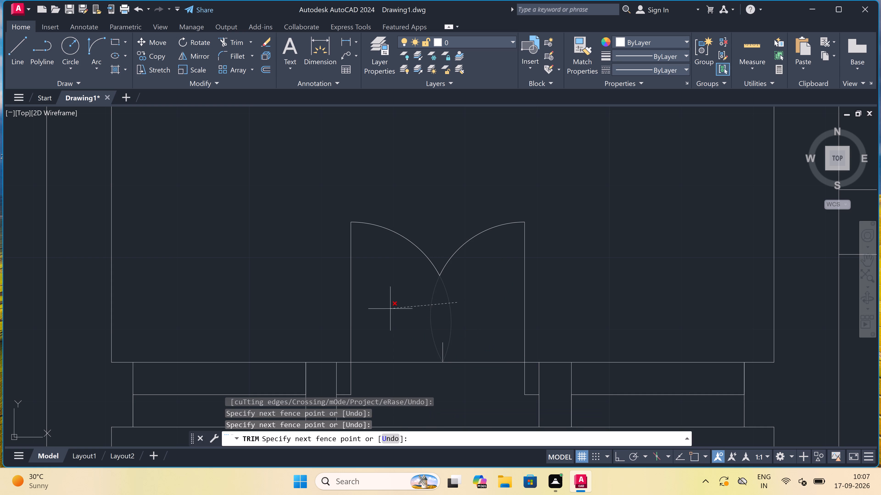
left_click(394, 307)
left_click(429, 349)
left_click(451, 349)
Trim both wall lines across the double door opening.
scroll(445, 331, "down", 4)
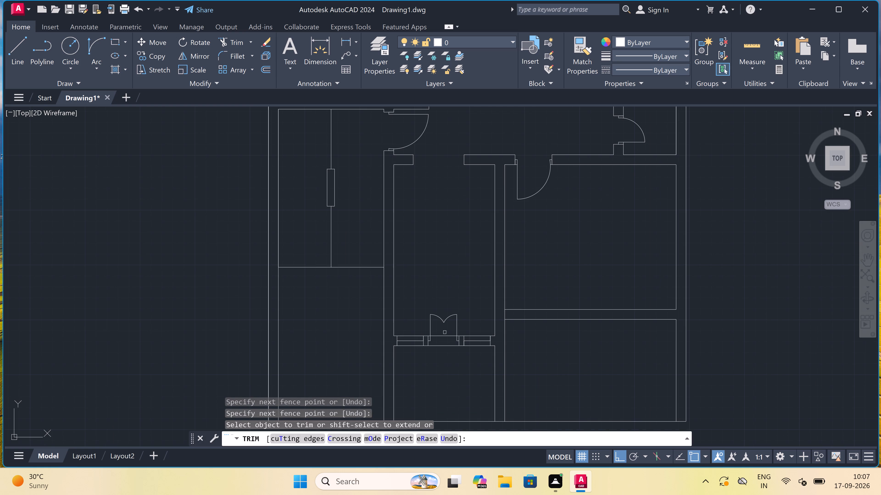
scroll(445, 332, "up", 2)
left_click_drag(445, 332, 446, 337)
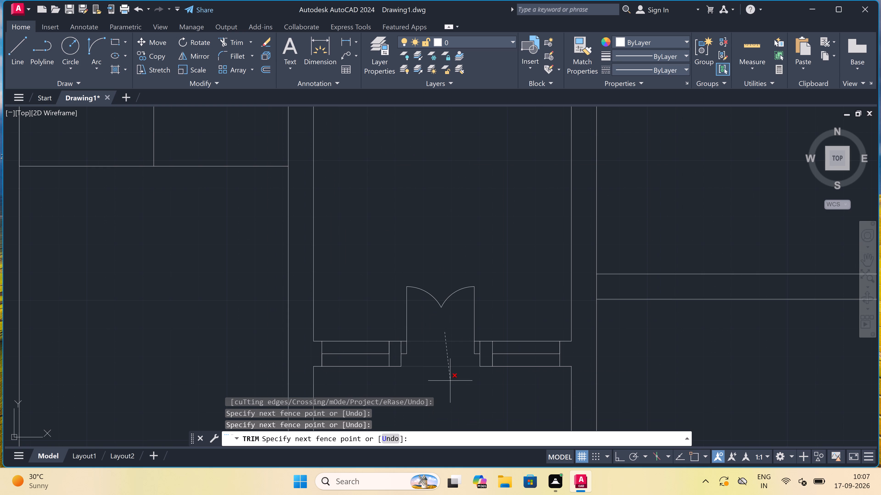
left_click(450, 370)
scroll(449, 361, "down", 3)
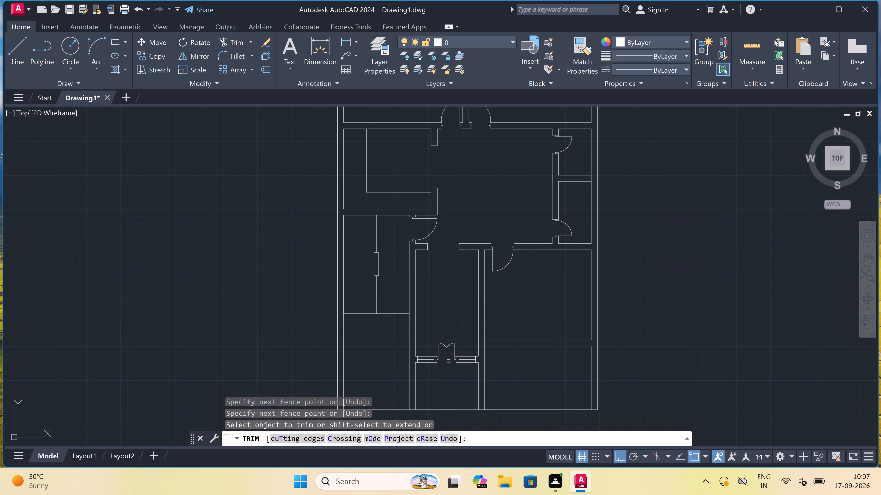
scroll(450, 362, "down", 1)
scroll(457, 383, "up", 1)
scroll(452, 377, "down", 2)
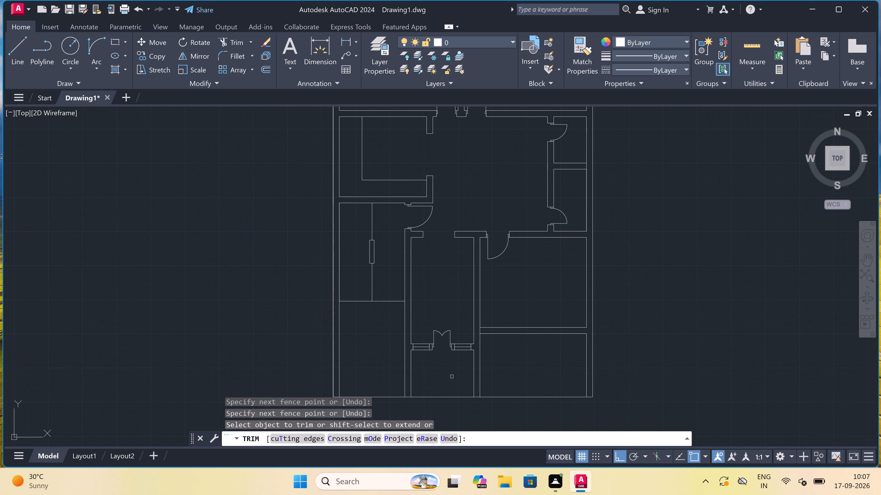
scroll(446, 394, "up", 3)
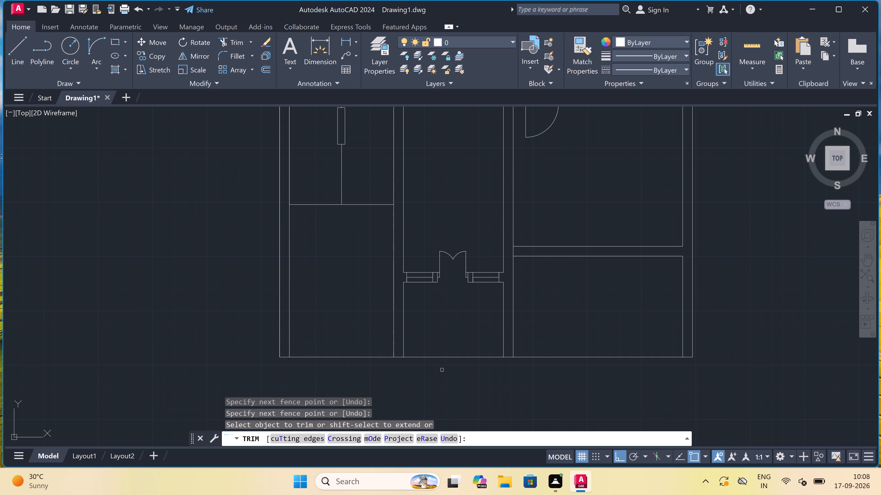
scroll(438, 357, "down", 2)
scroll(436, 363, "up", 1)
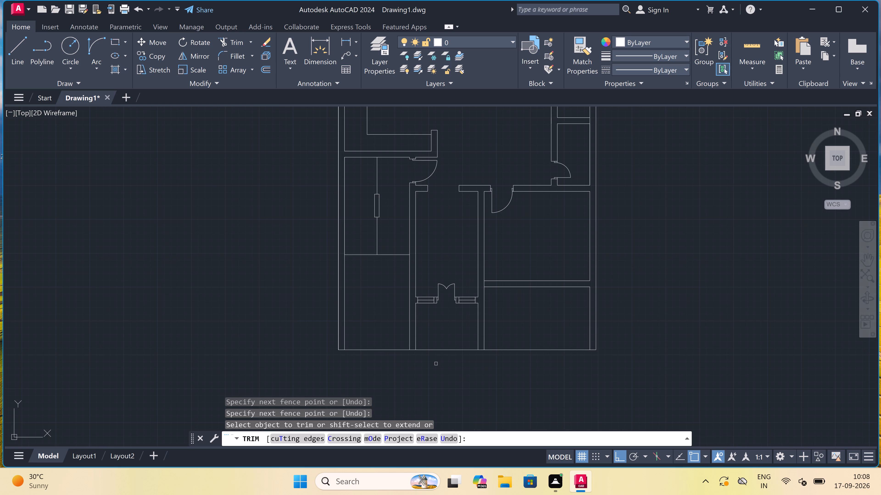
Draw a short line extending the double-door wall's lower line across the thickness of the adjoining left wall.
scroll(427, 327, "up", 2)
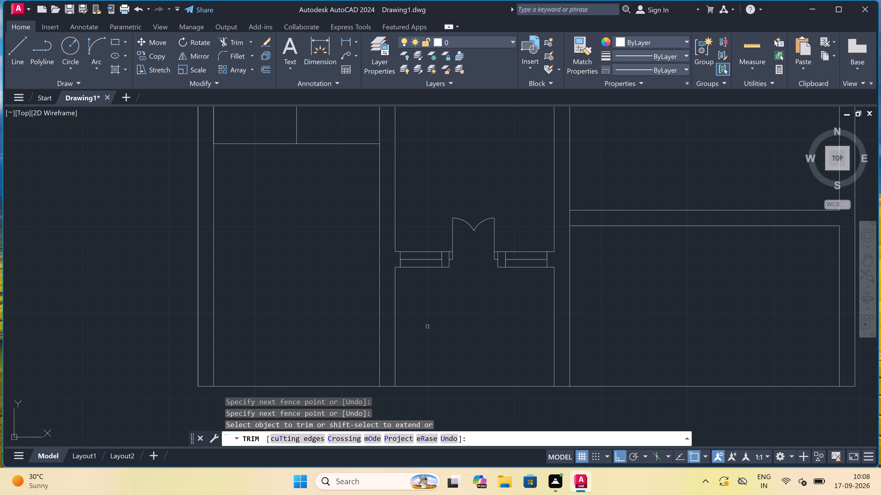
key("Escape")
key("l")
key("space")
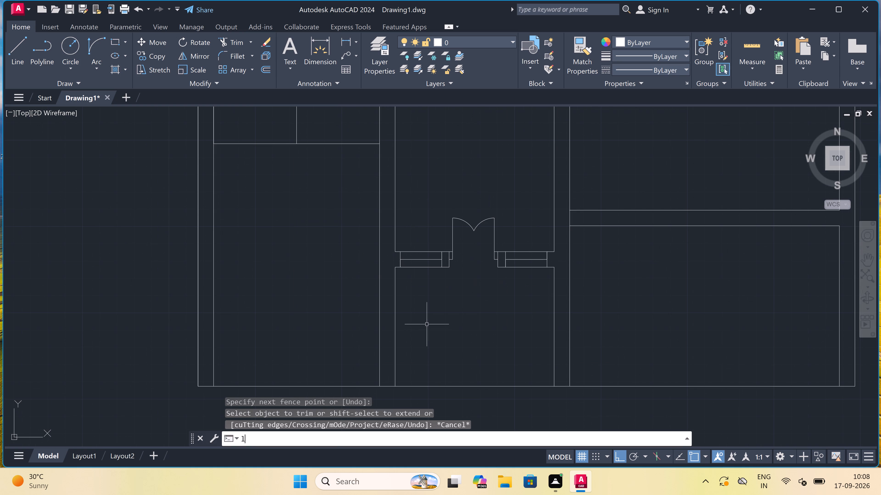
scroll(390, 271, "up", 1)
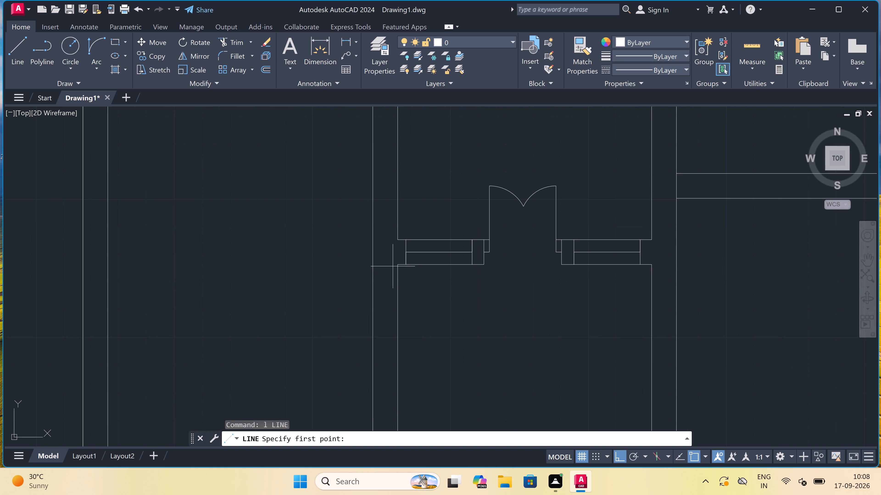
left_click(394, 265)
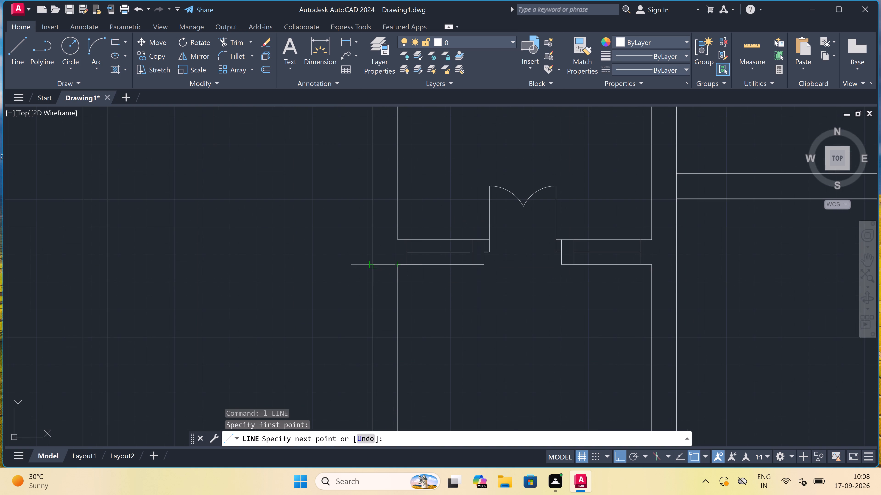
left_click(373, 263)
key("Escape")
scroll(373, 263, "down", 2)
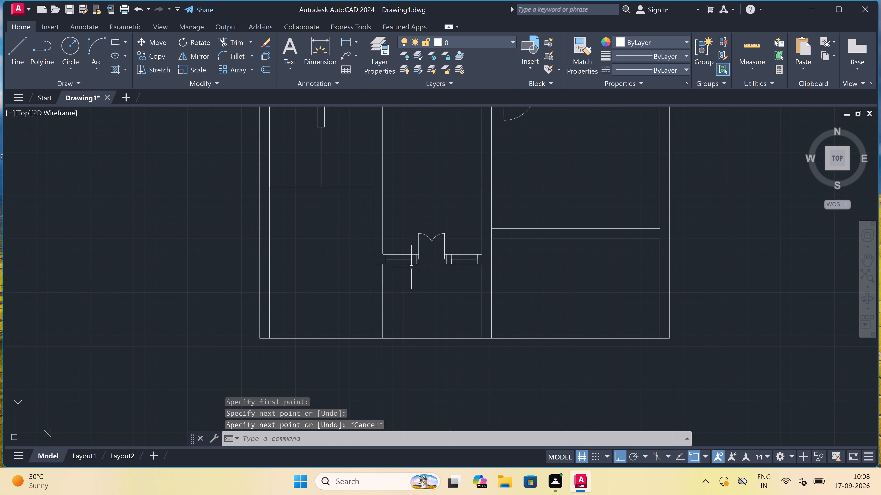
Draw a matching short line from the double-door wall's lower line across the thickness of the adjoining right wall.
scroll(482, 255, "up", 4)
key("space")
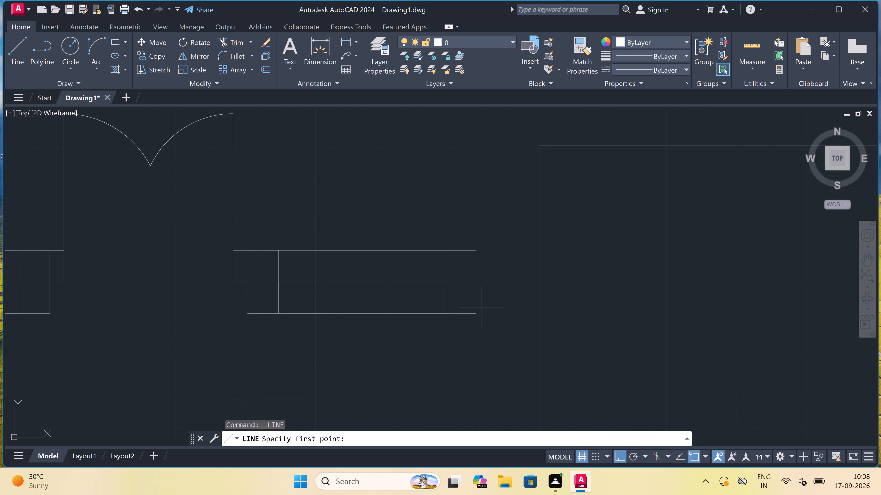
left_click(478, 314)
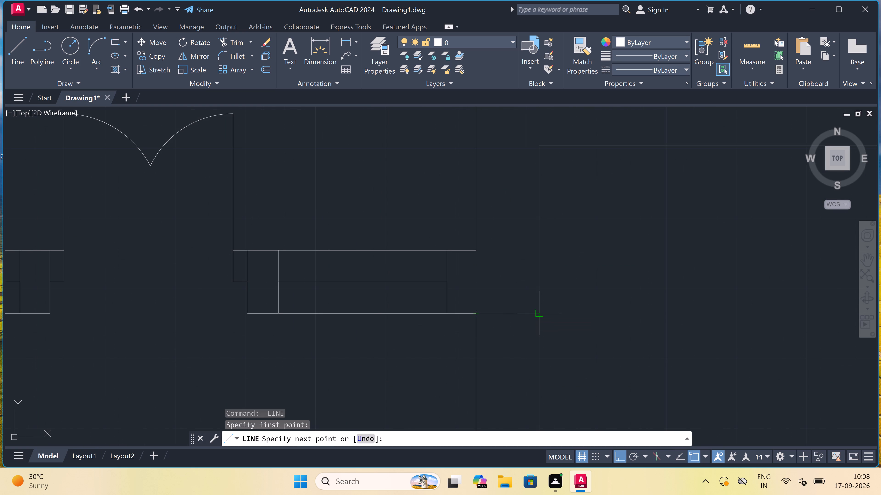
left_click(542, 313)
key("Escape")
scroll(482, 292, "down", 3)
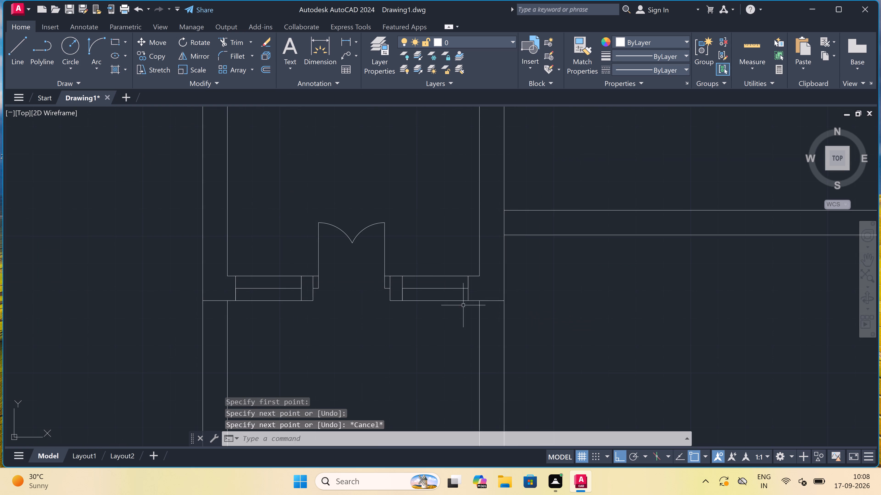
Trim away the lines of both side walls below the double-door wall, down to the outer bottom wall.
scroll(426, 335, "down", 2)
type("tr")
key("space")
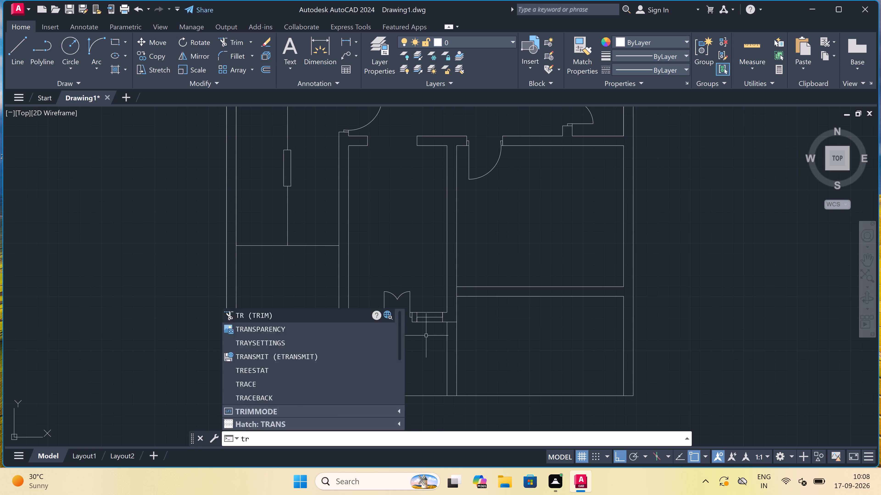
left_click(334, 352)
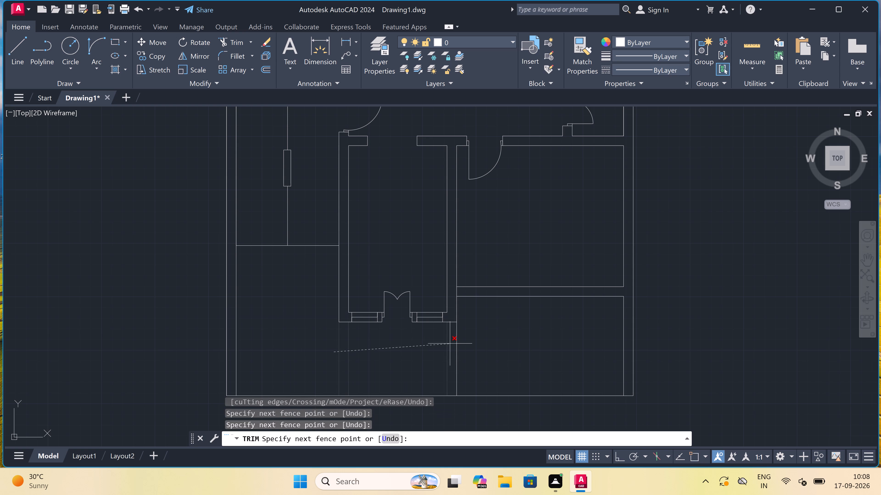
left_click(463, 340)
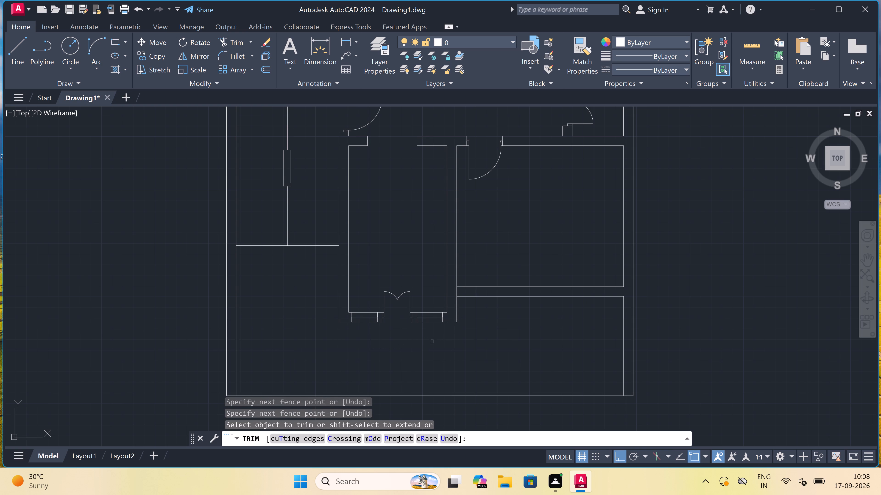
key("Escape")
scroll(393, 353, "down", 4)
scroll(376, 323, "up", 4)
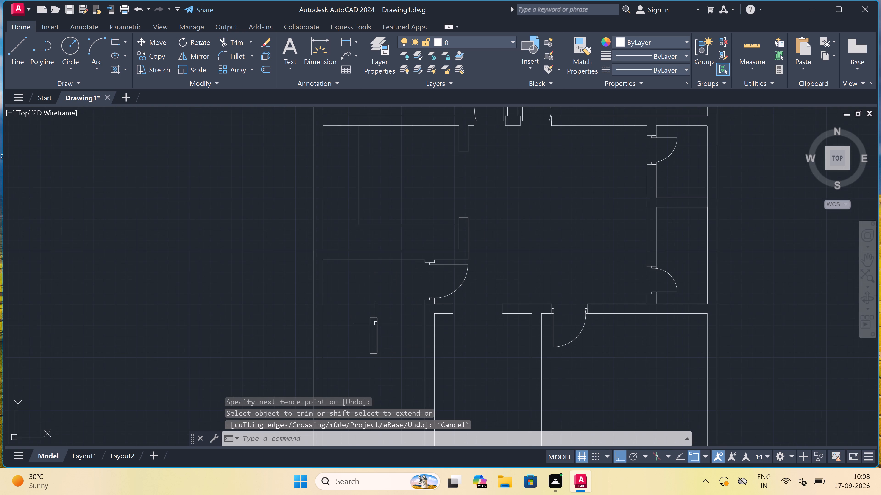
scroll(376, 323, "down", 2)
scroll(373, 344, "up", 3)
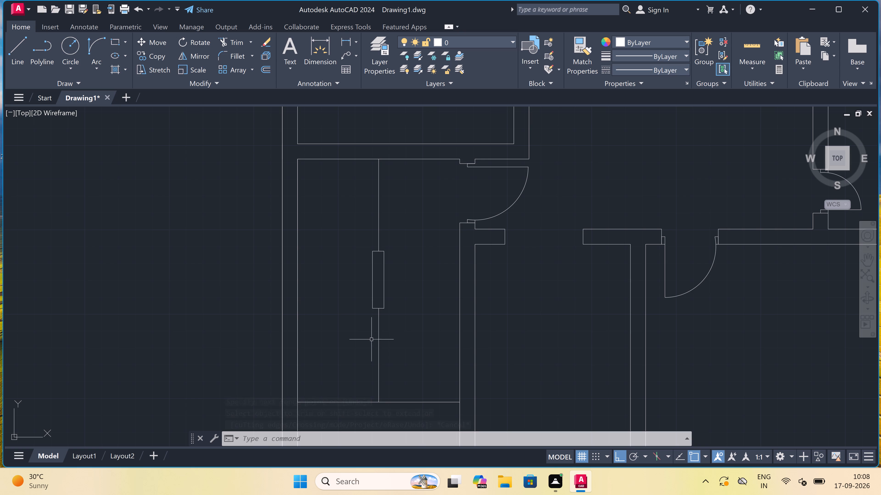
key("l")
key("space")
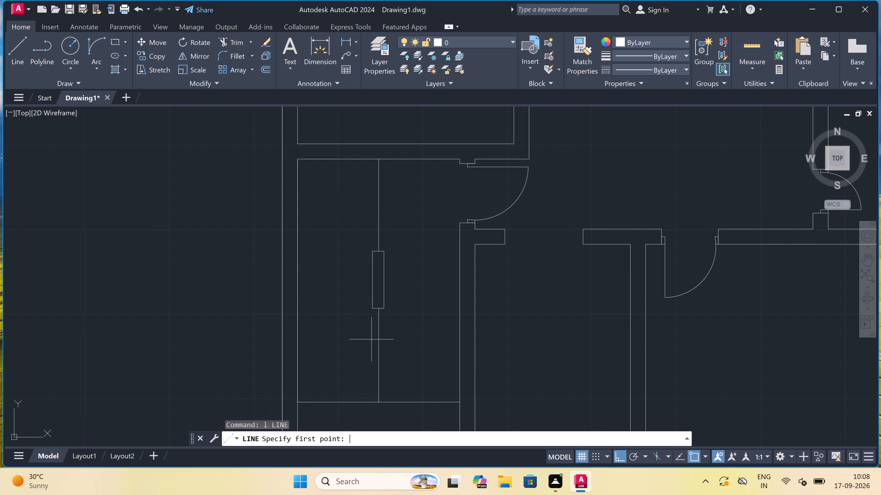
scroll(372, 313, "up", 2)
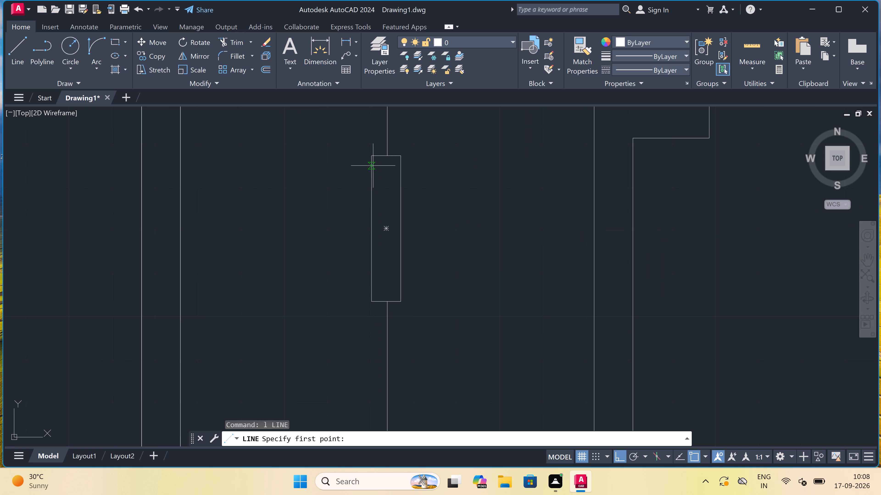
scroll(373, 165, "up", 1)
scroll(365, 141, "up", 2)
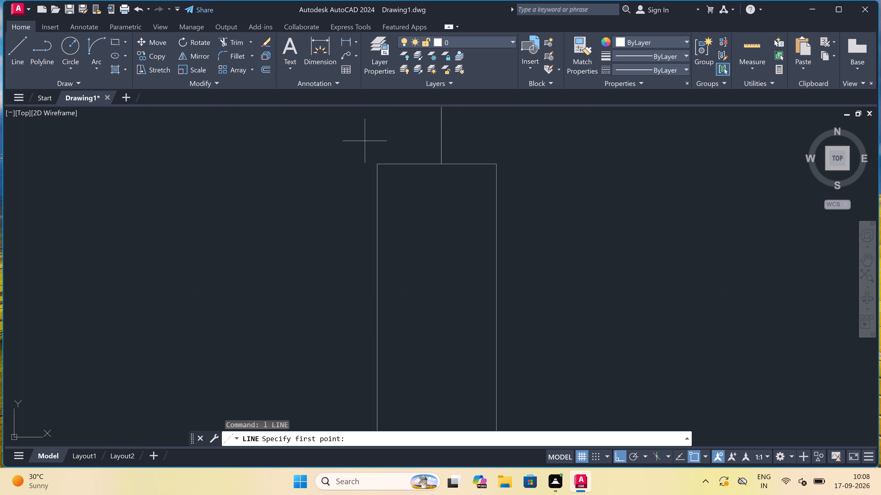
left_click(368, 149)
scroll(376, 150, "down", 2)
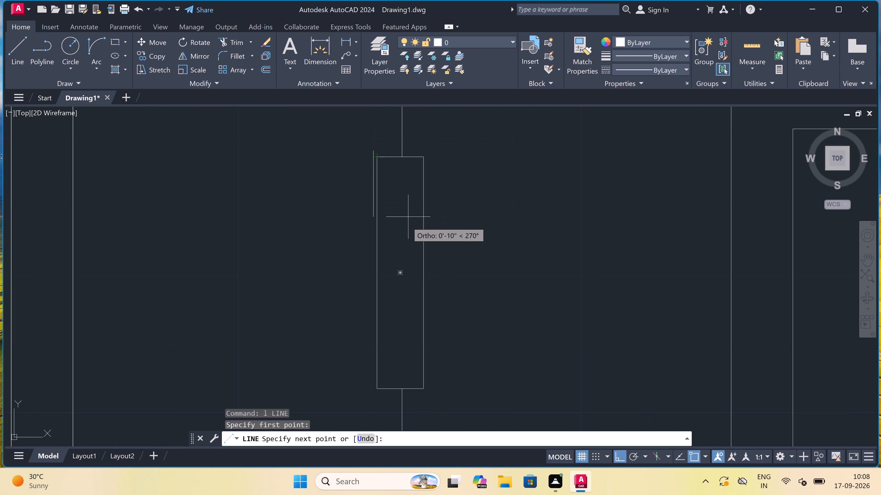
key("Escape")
Draw a slightly larger rectangle around the narrow vertical rectangle on the left room's centre line, leaving a small gap all round.
type("re")
key("c")
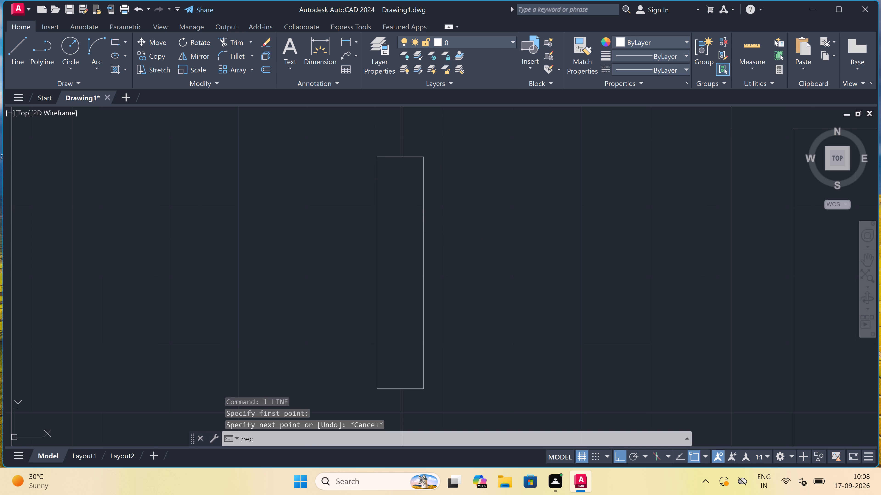
key("space")
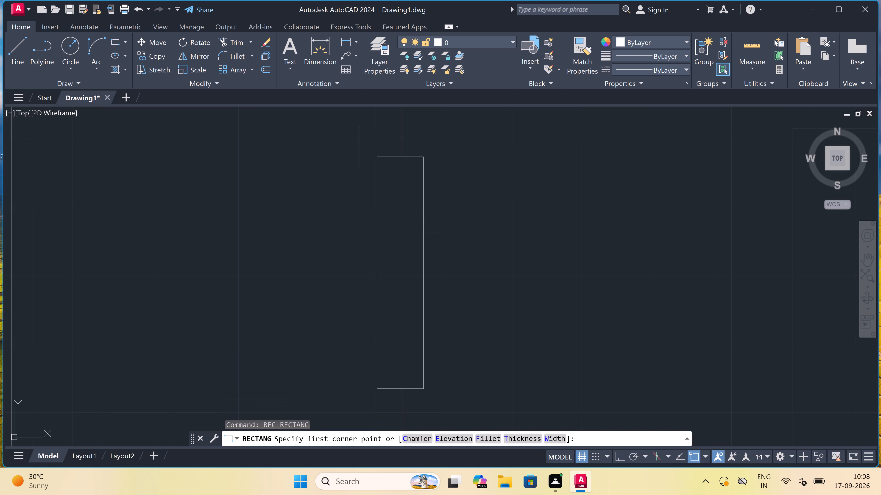
left_click(370, 146)
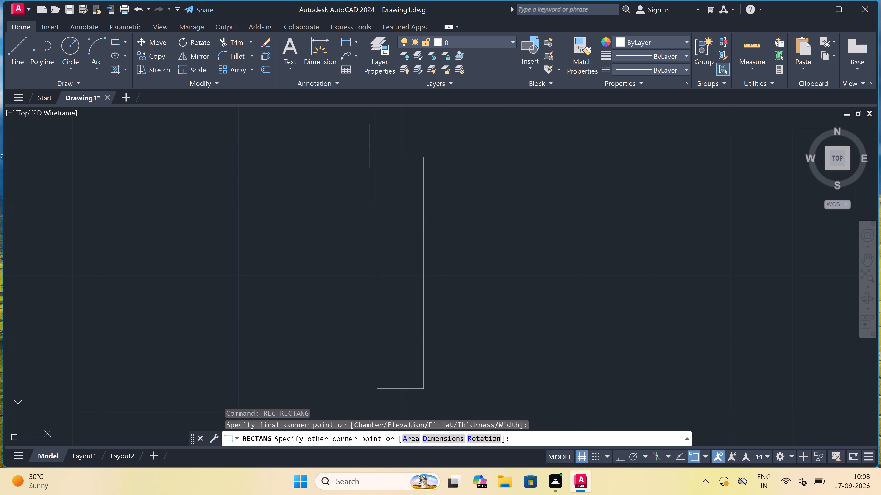
scroll(434, 292, "down", 2)
scroll(430, 309, "up", 2)
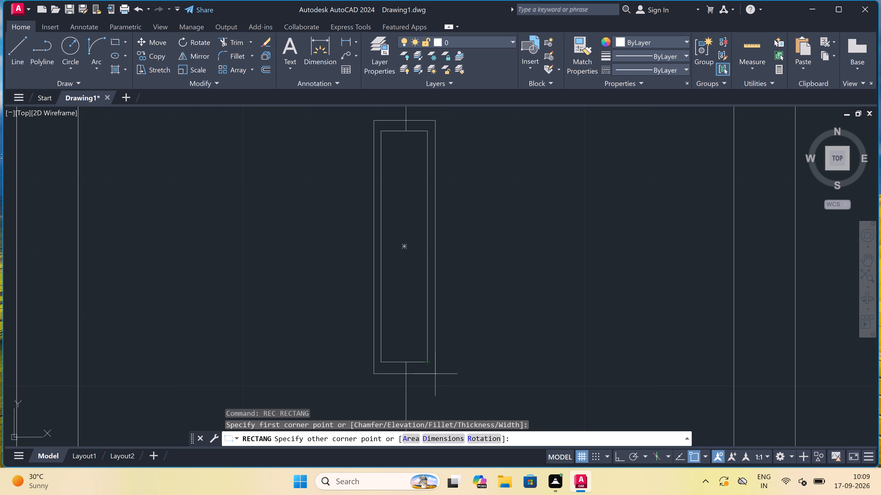
left_click(435, 374)
Trim the vertical centre line out of the gap between the two nested rectangles at their lower and upper ends.
key("t")
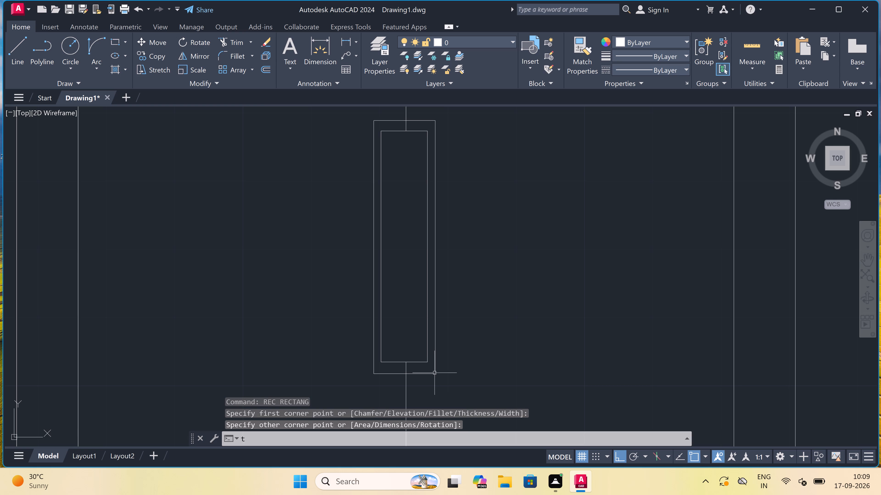
key("r")
key("space")
scroll(405, 369, "up", 2)
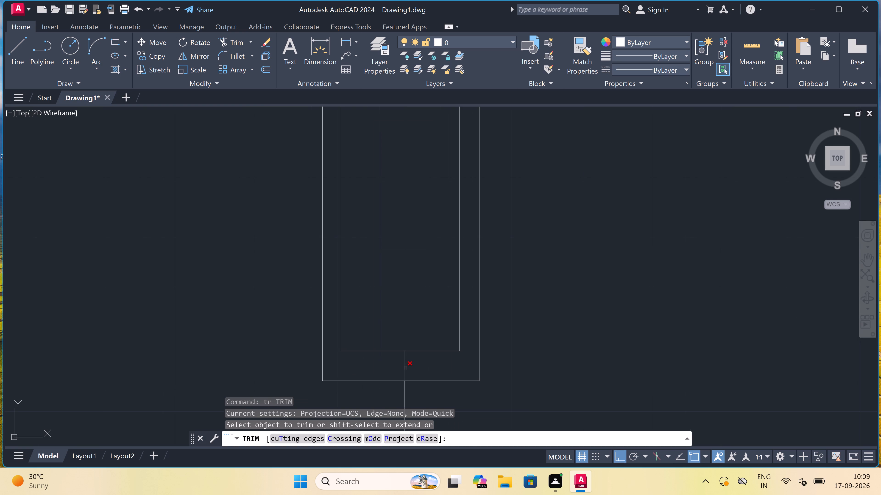
left_click(405, 368)
scroll(405, 368, "down", 4)
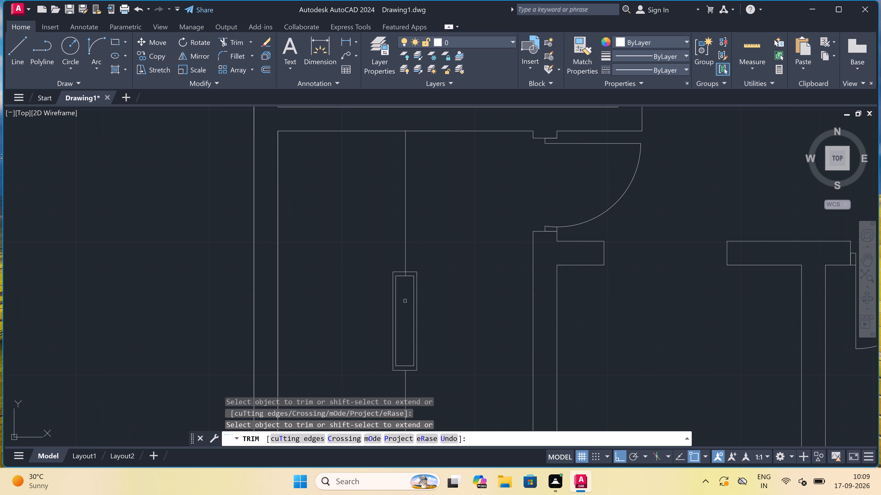
scroll(406, 278, "up", 4)
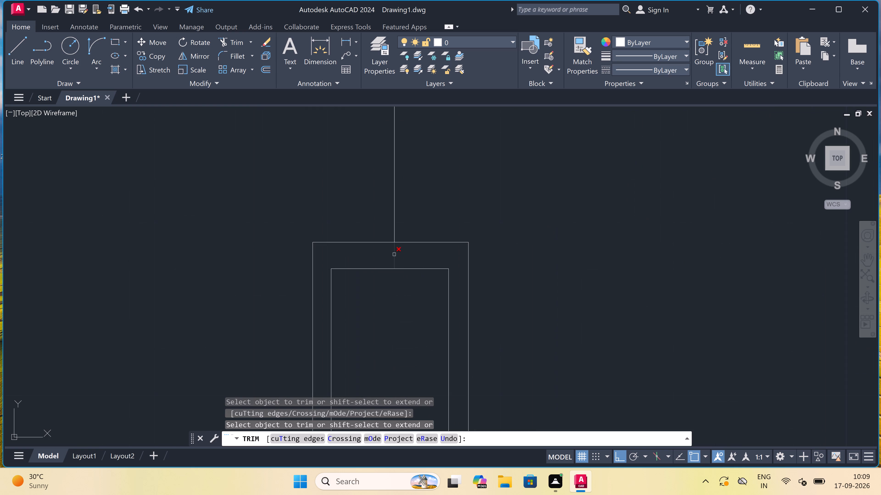
left_click(394, 254)
key("Escape")
scroll(393, 258, "down", 3)
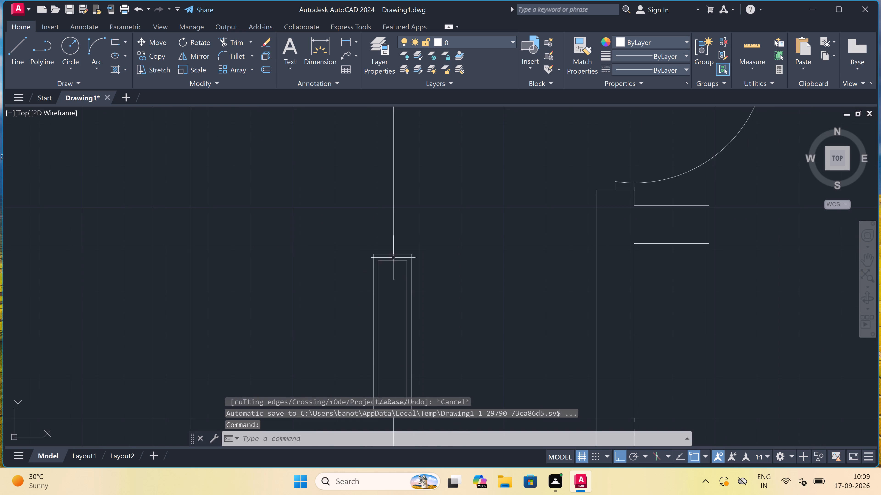
scroll(393, 258, "down", 2)
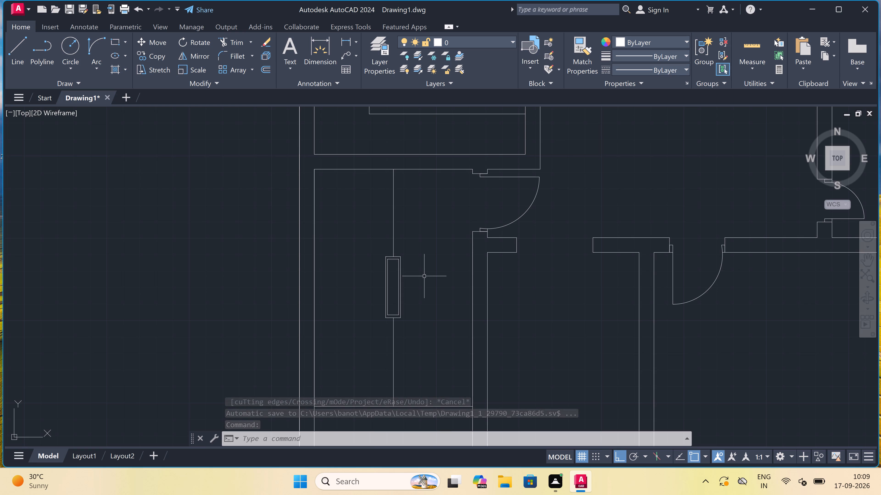
With Ortho off, draw a diagonal line from the outer rectangle's upper-left corner to the room's upper-left inner corner.
scroll(424, 276, "up", 1)
type("l")
key("space")
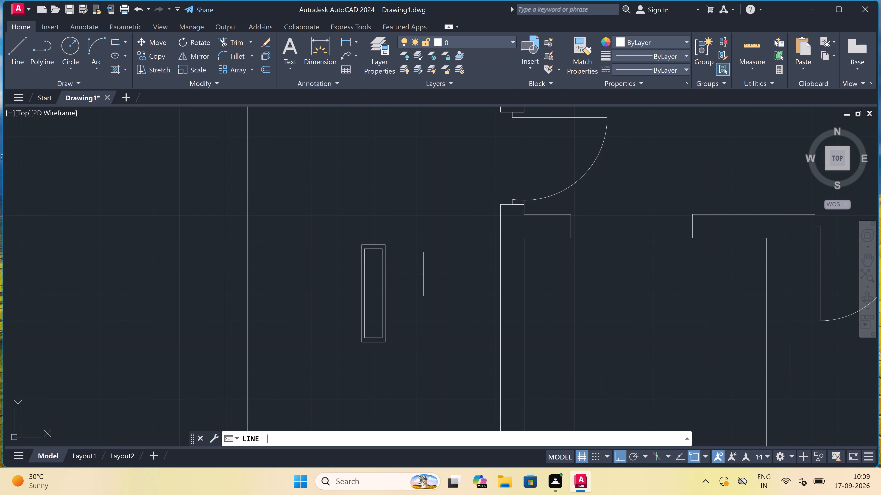
scroll(423, 274, "down", 2)
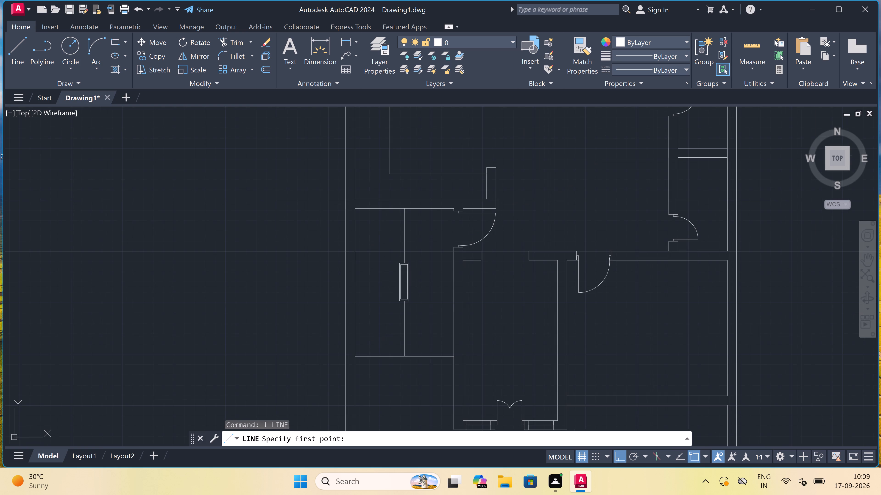
scroll(401, 241, "up", 3)
scroll(401, 242, "down", 1)
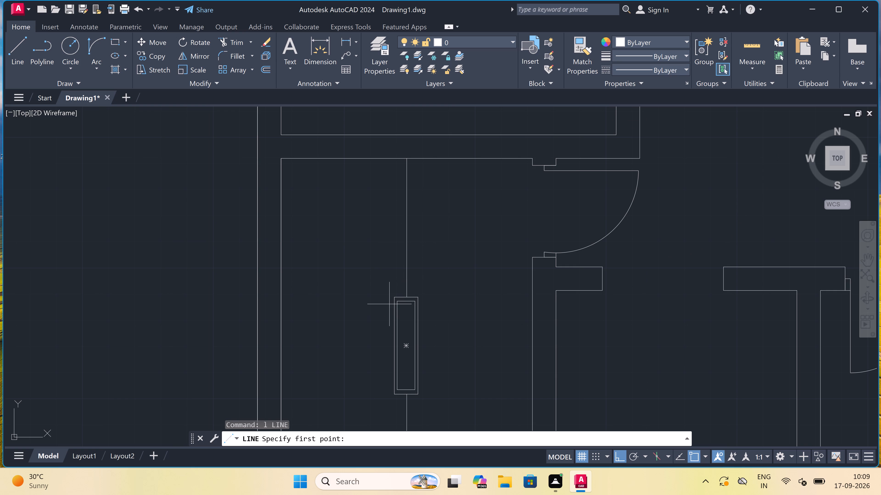
left_click_drag(392, 297, 396, 300)
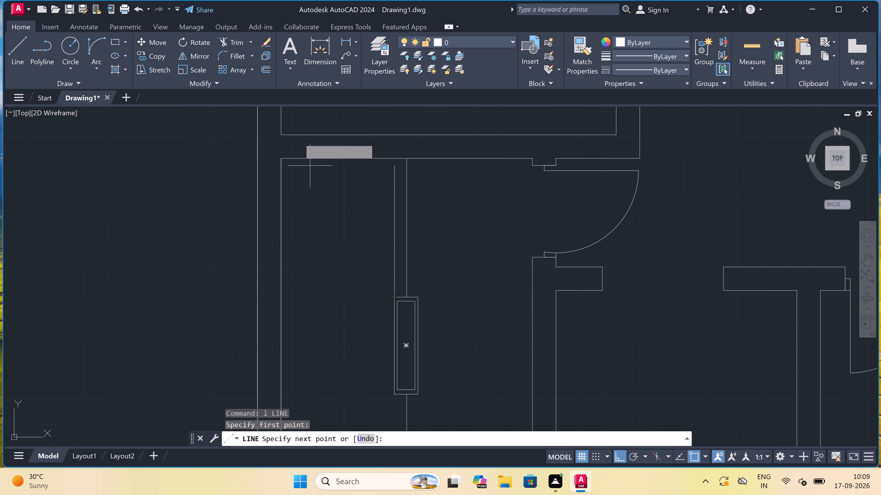
key("F8")
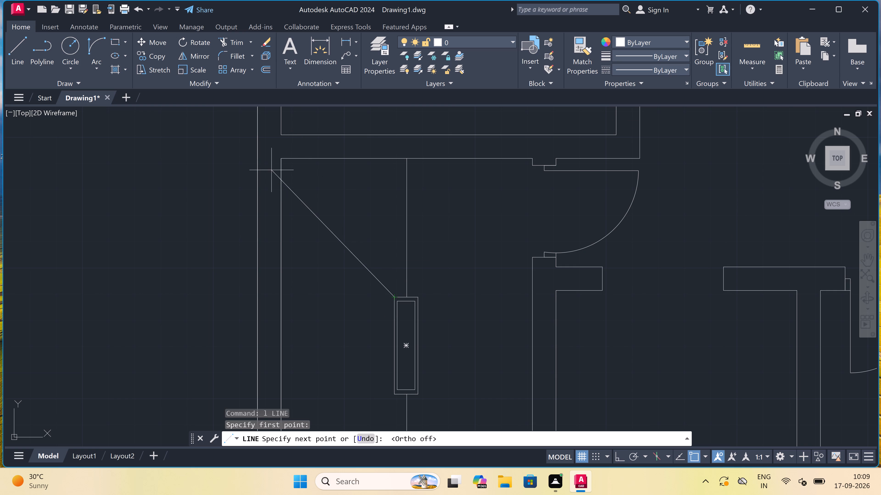
left_click(281, 160)
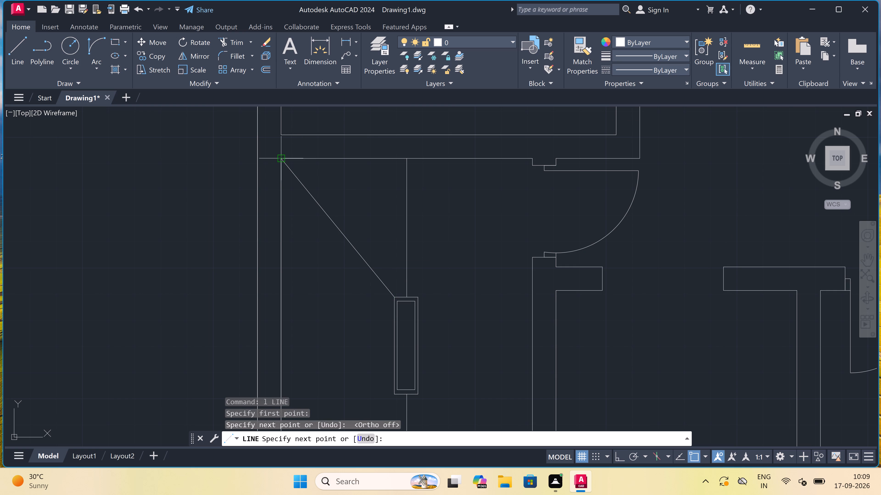
key("Escape")
scroll(282, 162, "down", 3)
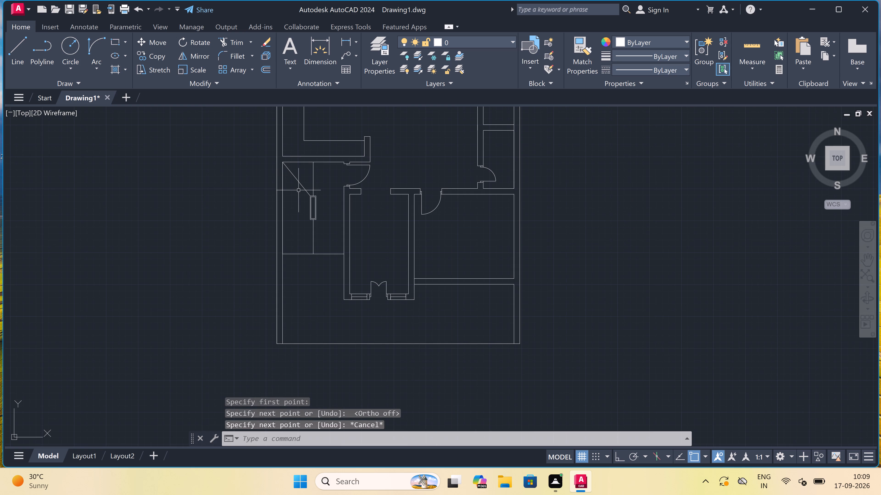
scroll(302, 201, "up", 2)
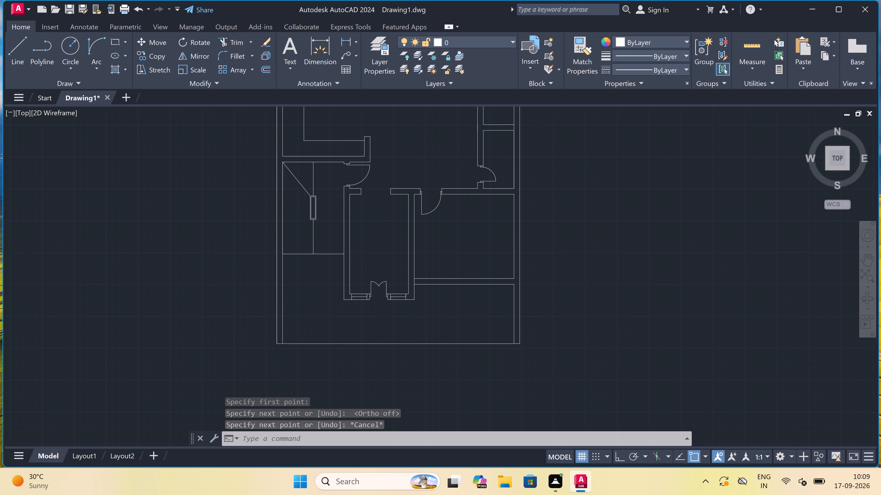
With Ortho on, draw a horizontal line from the outer rectangle's upper-left corner to the inner face of the room's left wall.
scroll(302, 201, "up", 2)
key("l")
key("space")
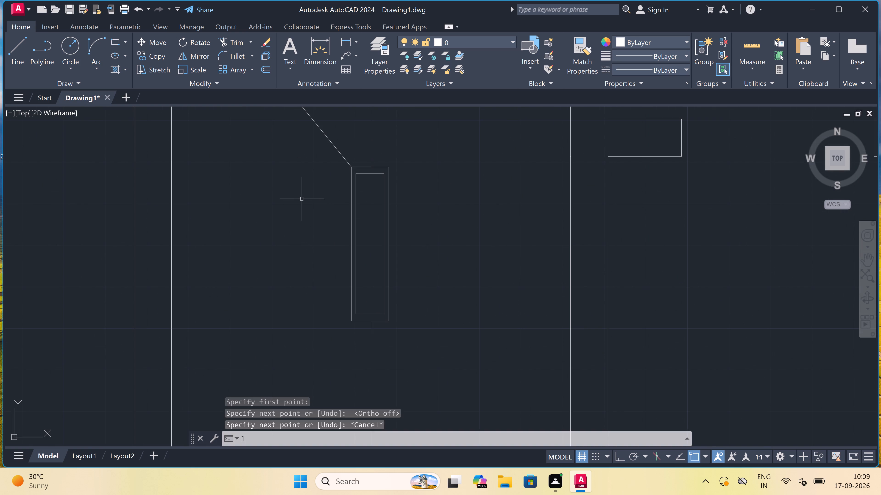
left_click(352, 167)
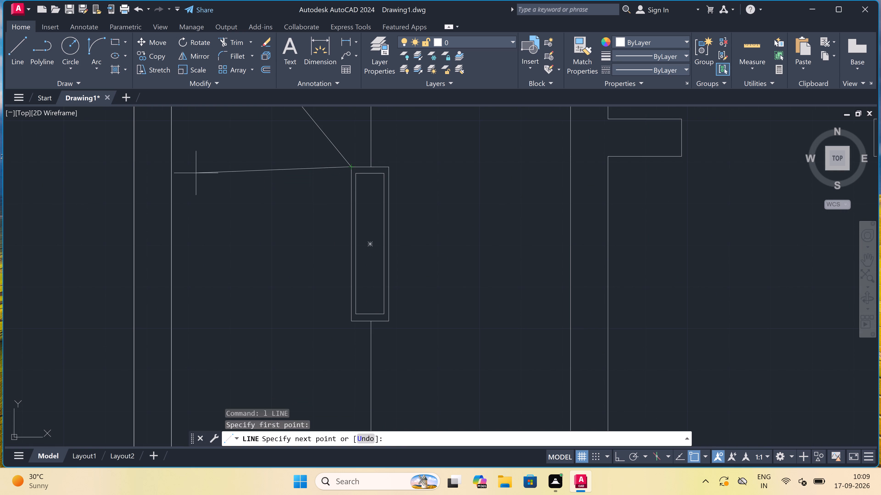
key("F8")
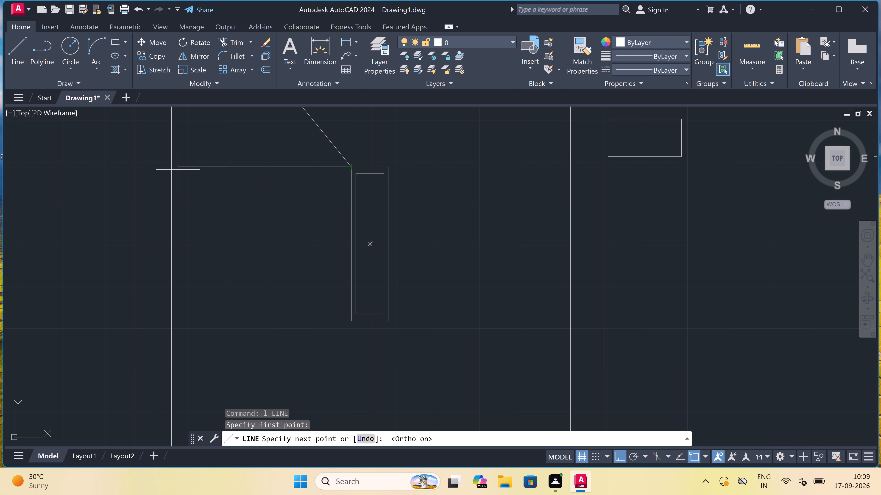
left_click(174, 167)
key("Escape")
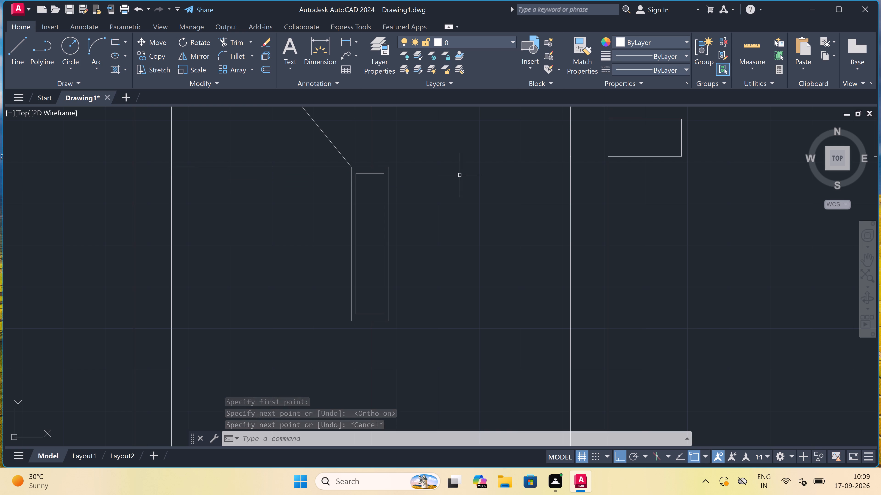
With Ortho off, draw a diagonal line from the outer rectangle's lower-left corner to the room's lower-left inner corner.
key("space")
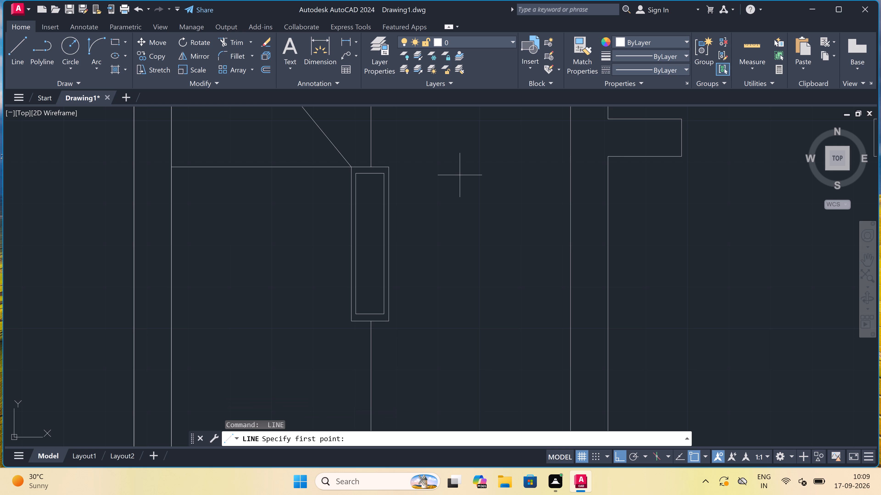
scroll(460, 175, "down", 2)
scroll(407, 236, "up", 2)
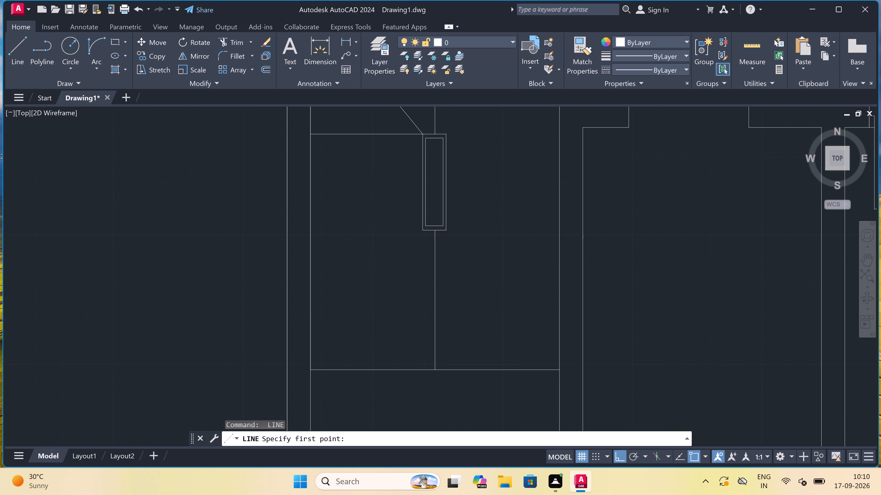
left_click(431, 230)
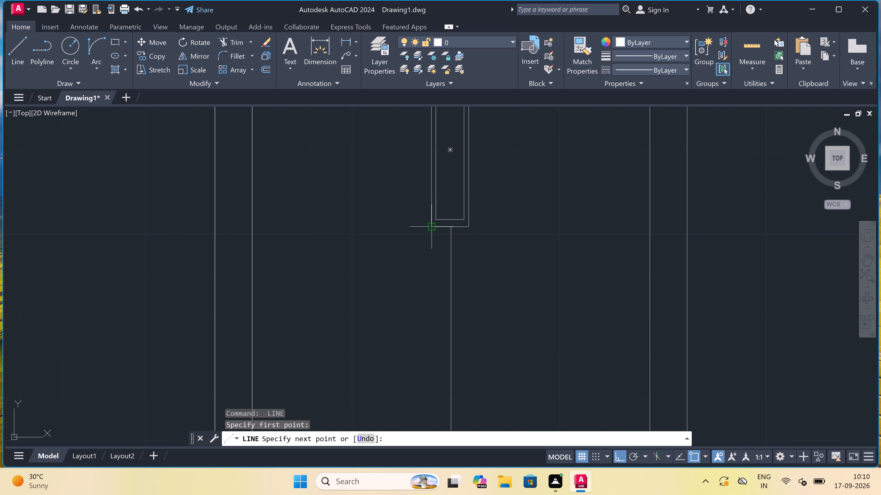
key("F8")
scroll(387, 260, "down", 3)
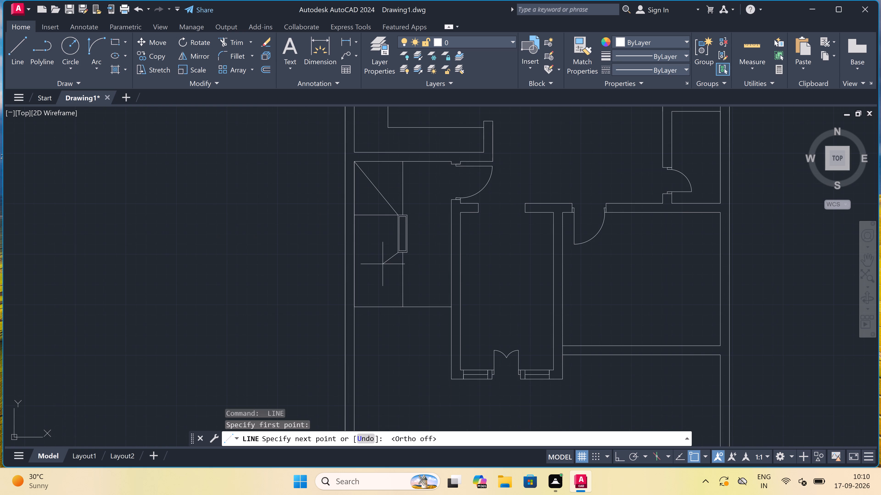
scroll(368, 297, "up", 3)
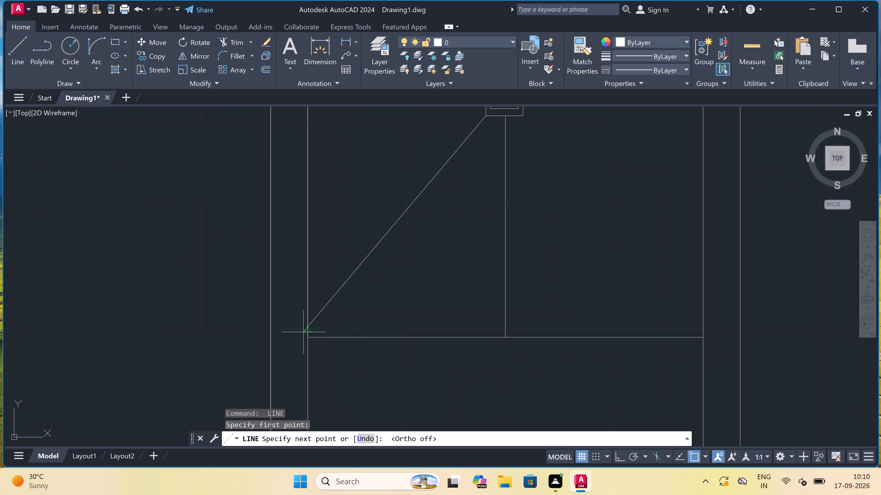
left_click(306, 336)
scroll(308, 334, "down", 3)
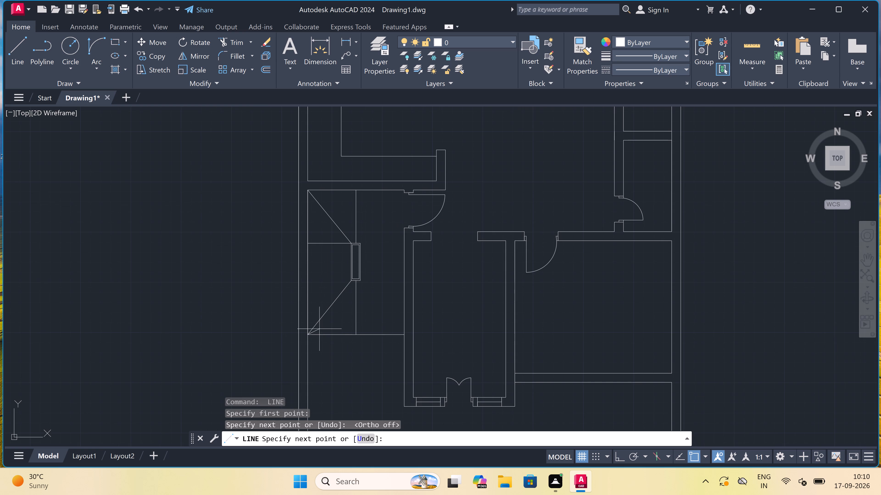
key("Escape")
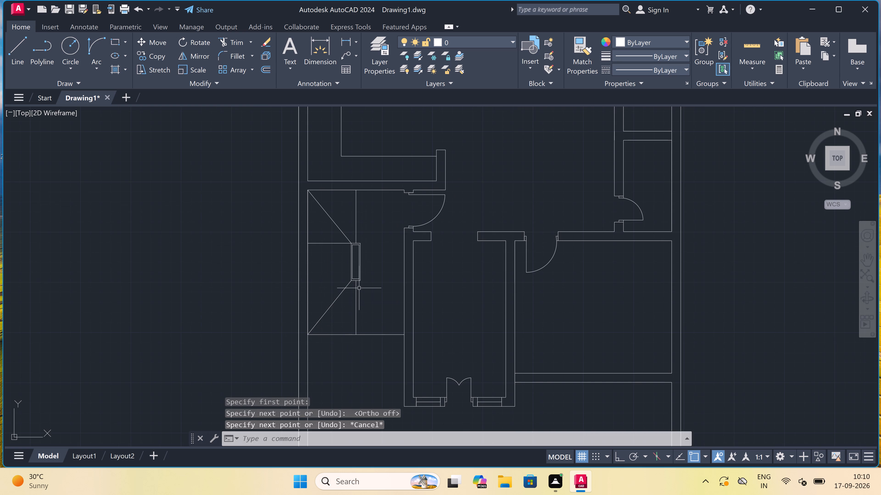
Draw a diagonal line from the outer rectangle's lower-right corner to the room's lower-right inner corner.
key("space")
scroll(359, 288, "up", 2)
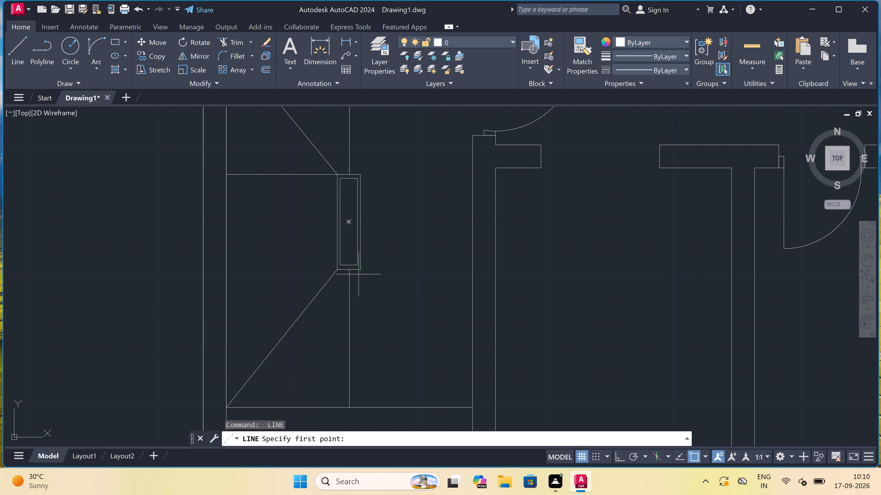
scroll(357, 271, "up", 2)
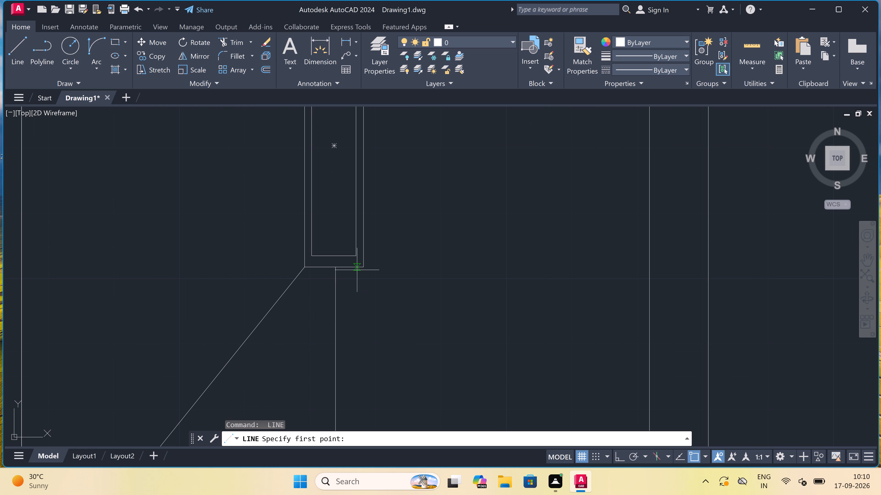
left_click(365, 265)
scroll(367, 264, "down", 4)
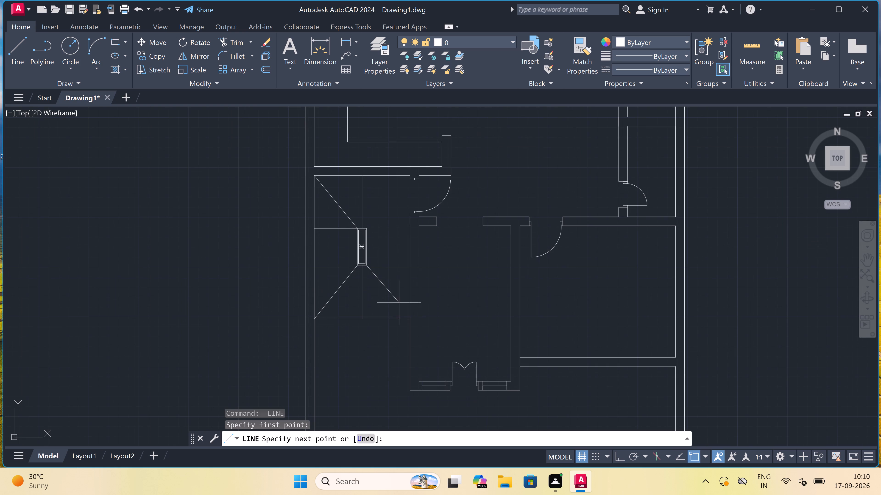
scroll(404, 320, "up", 4)
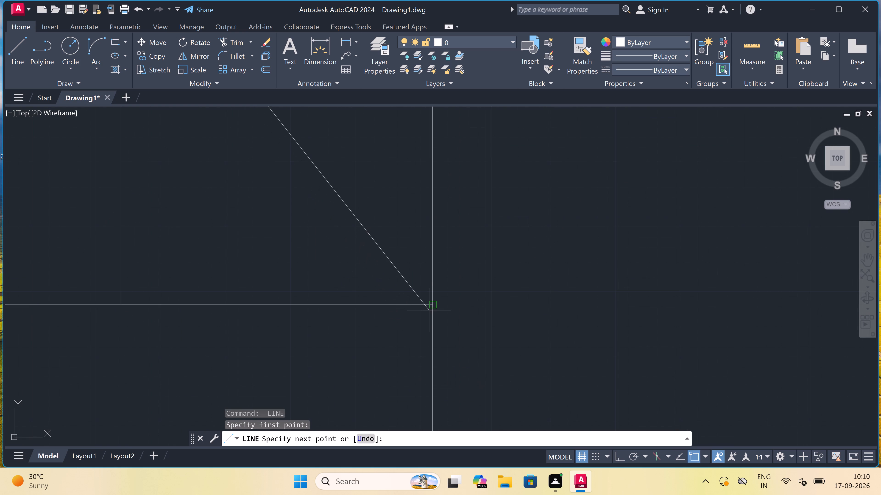
left_click(430, 304)
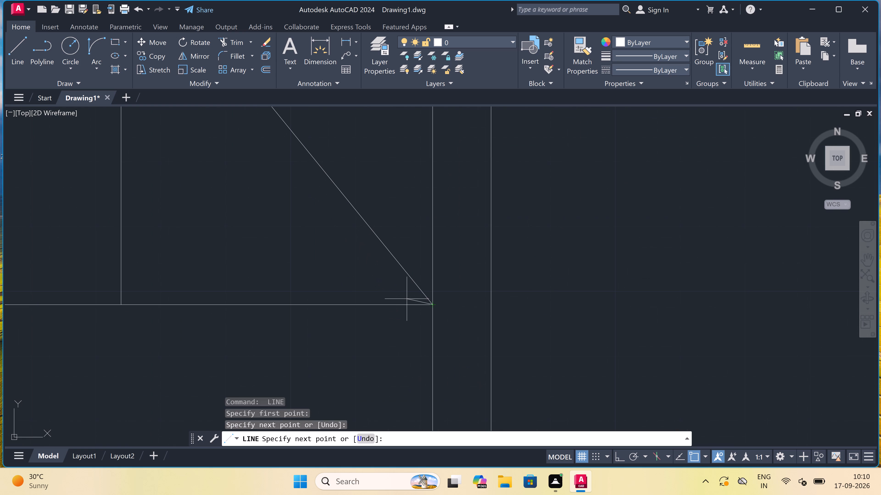
key("Escape")
Offset the horizontal line between the left wall and the outer rectangle downward three times at 10" spacing, using the Multiple option.
scroll(380, 291, "down", 4)
scroll(355, 252, "up", 2)
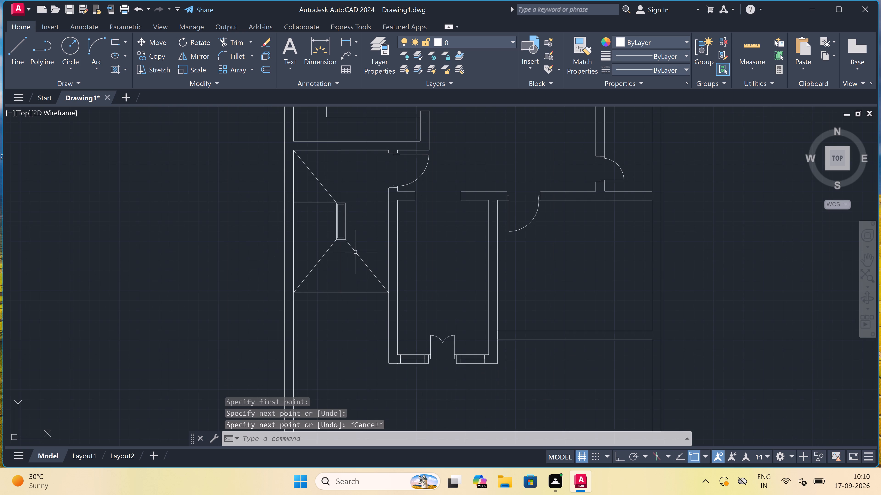
scroll(356, 252, "down", 2)
scroll(343, 218, "up", 1)
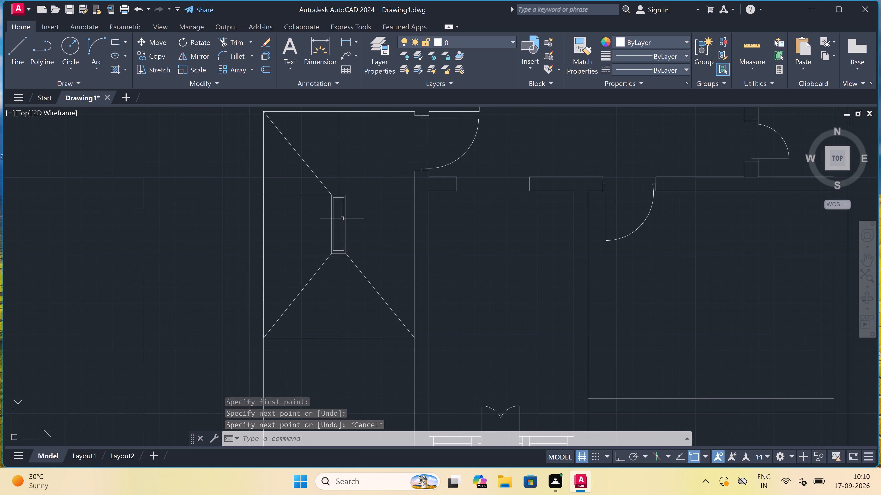
scroll(288, 195, "up", 2)
key("o")
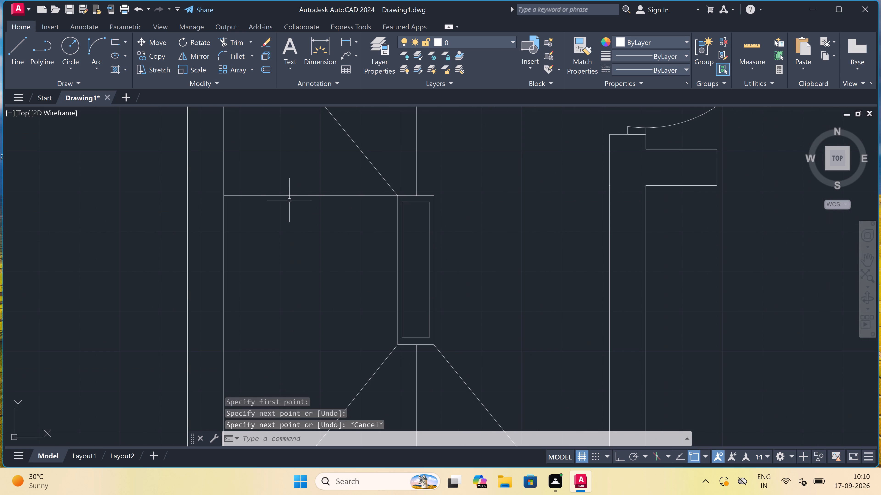
key("space")
left_click_drag(296, 196, 298, 201)
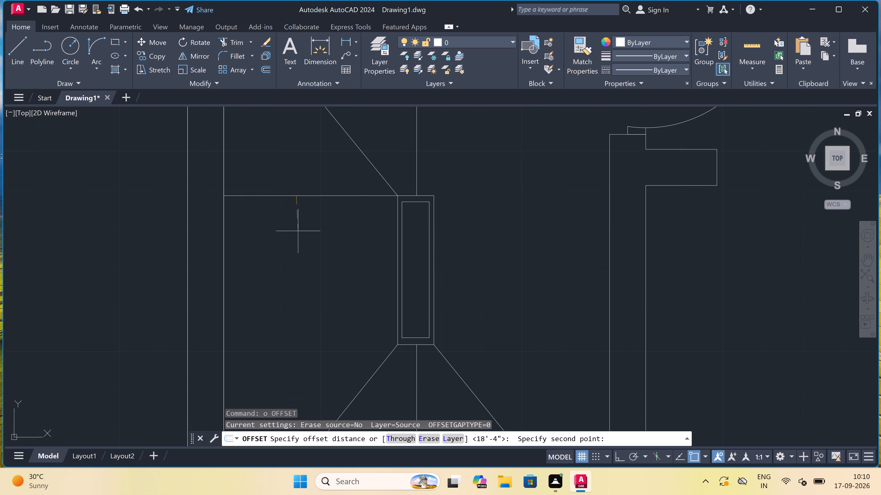
key("1")
key("0")
type("\"")
key("space")
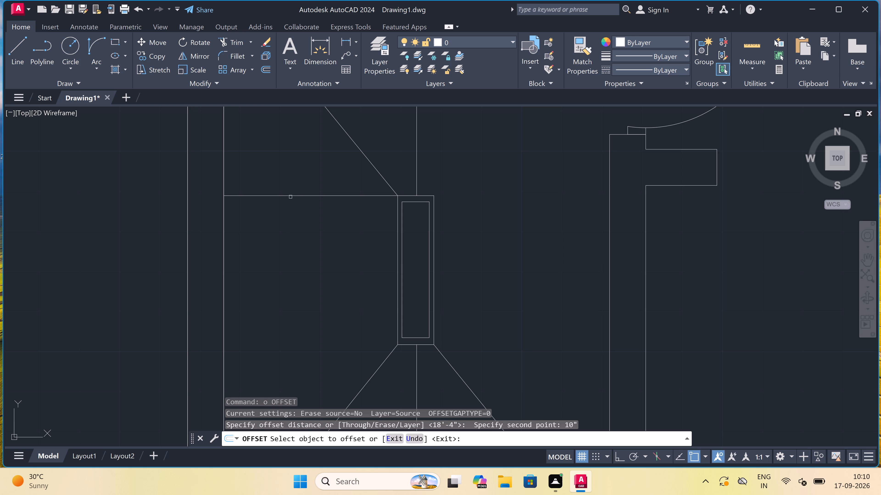
left_click(290, 196)
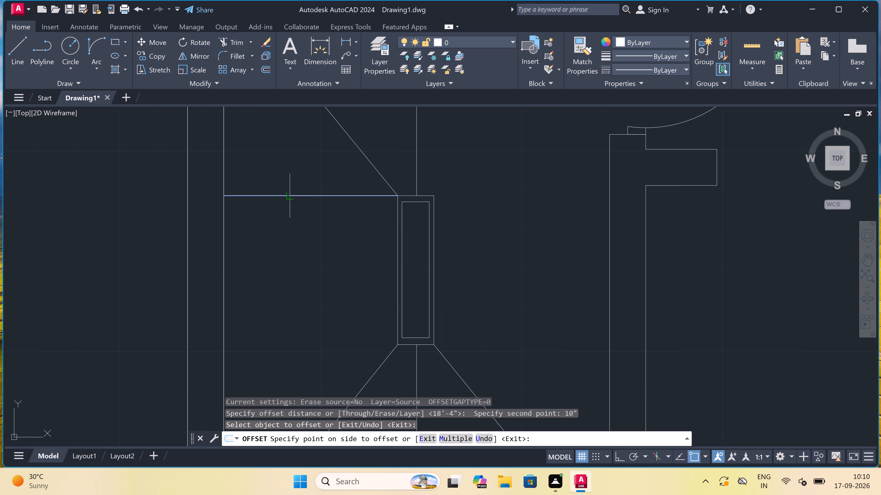
left_click(452, 434)
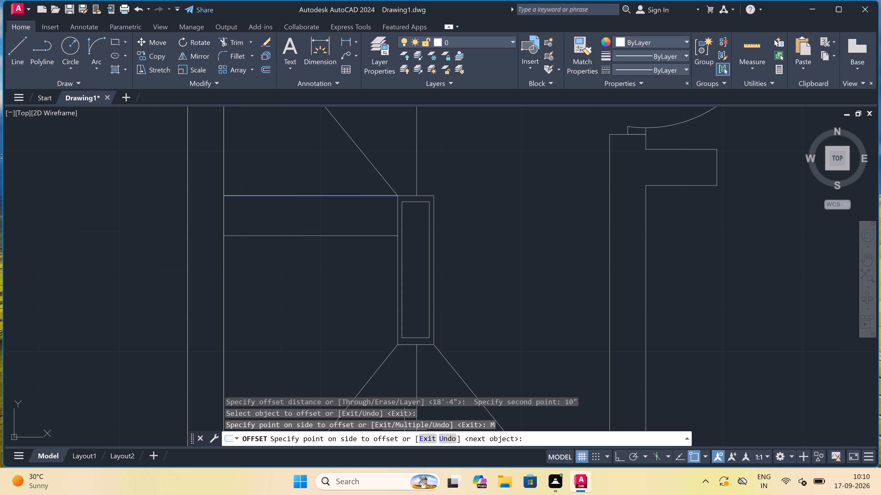
left_click(331, 318)
left_click(331, 318)
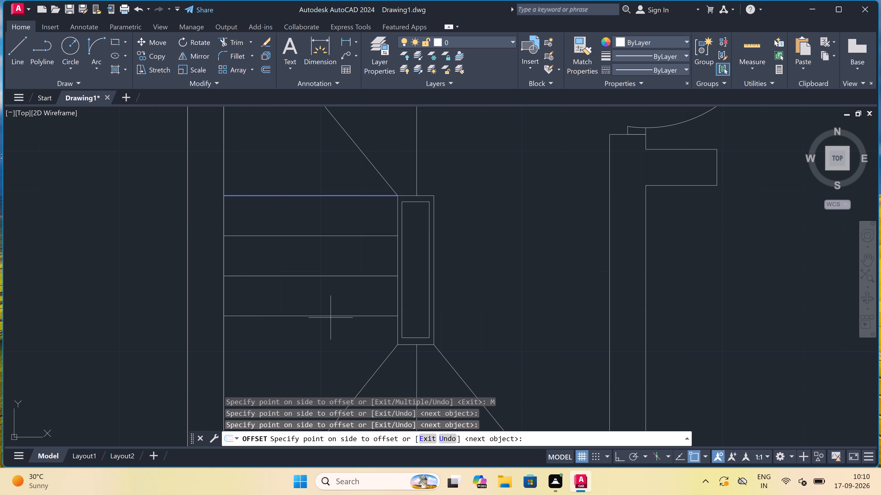
left_click(331, 335)
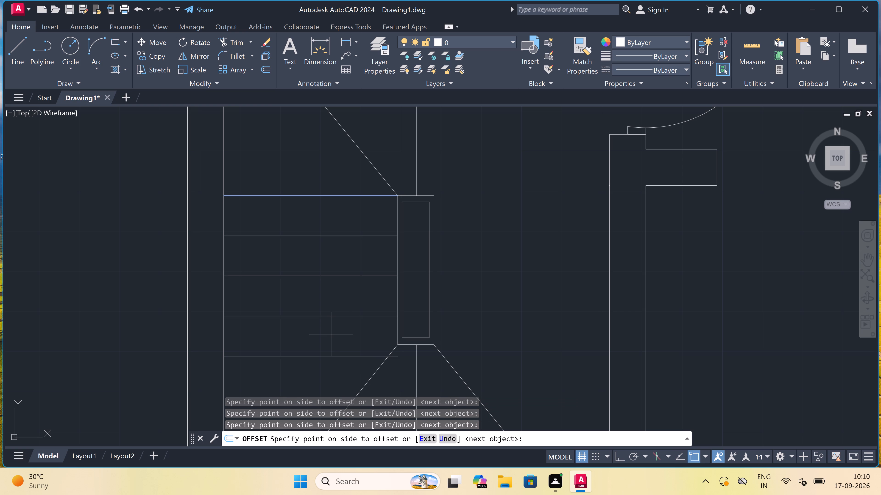
scroll(341, 308, "down", 2)
scroll(346, 332, "down", 2)
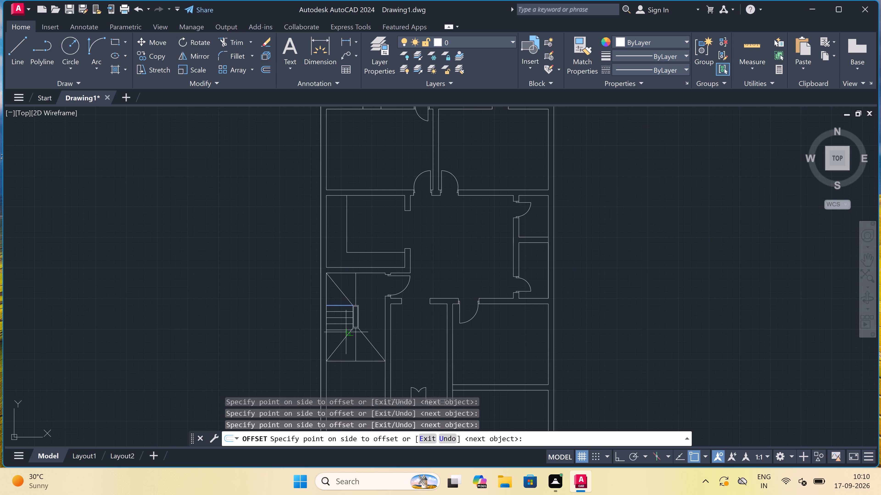
scroll(347, 342, "up", 3)
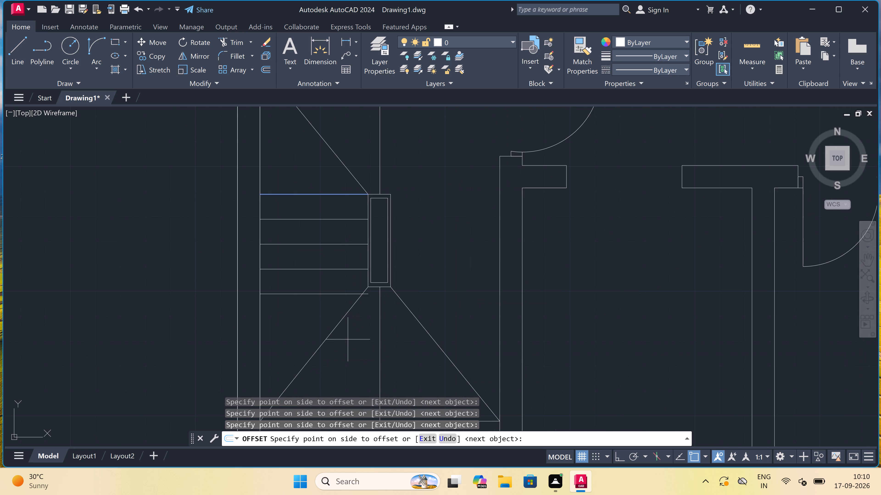
key("Escape")
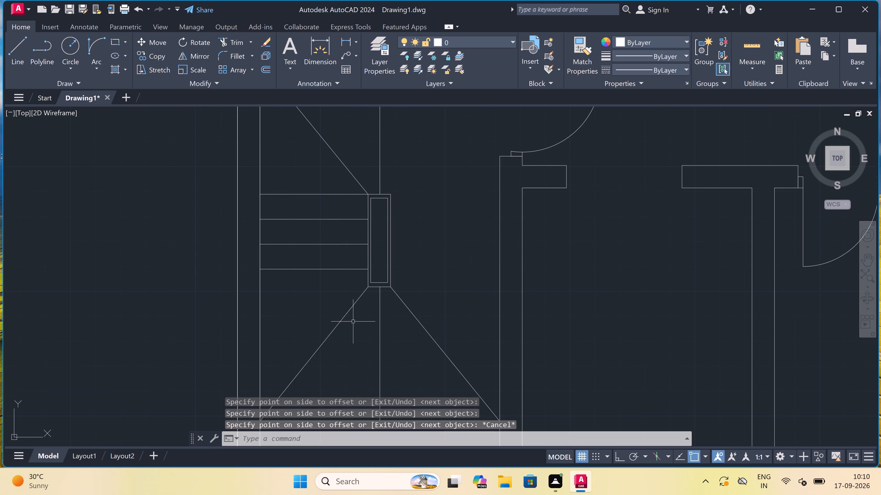
Offset the lowest tread line between the left wall and the outer rectangle downward by 10".
scroll(353, 320, "up", 1)
key("o")
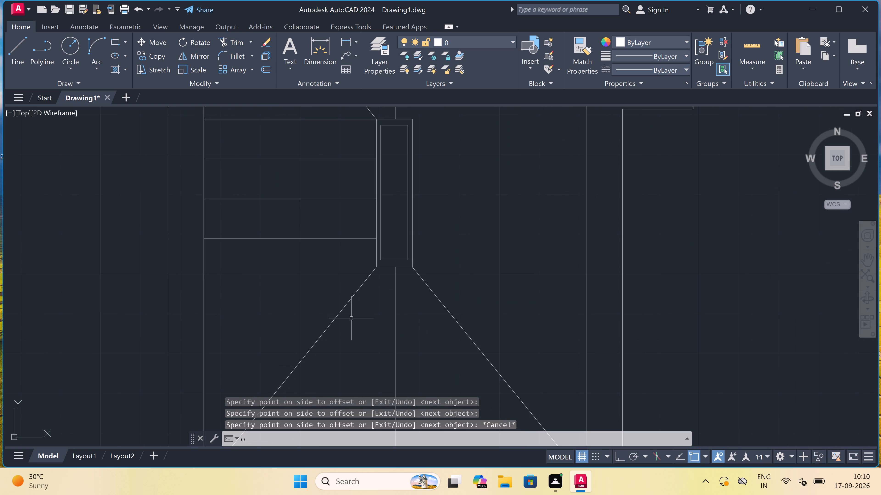
key("space")
left_click(301, 242)
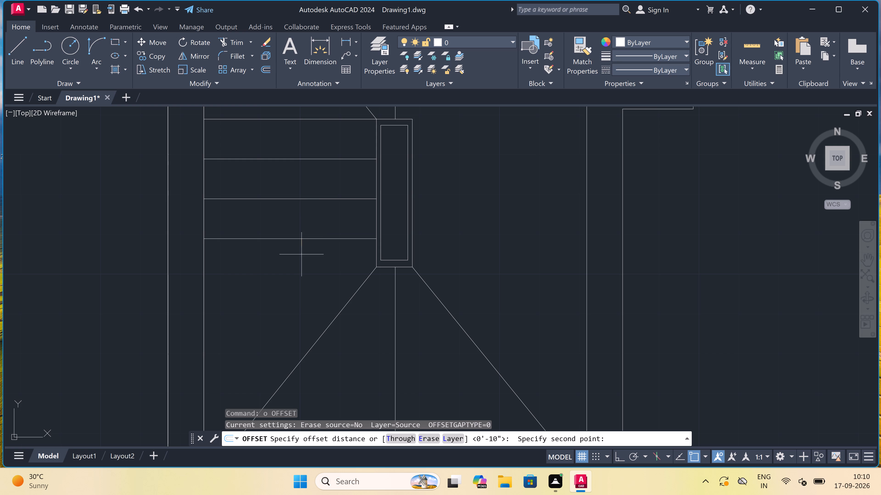
type("10")
type("\"")
key("space")
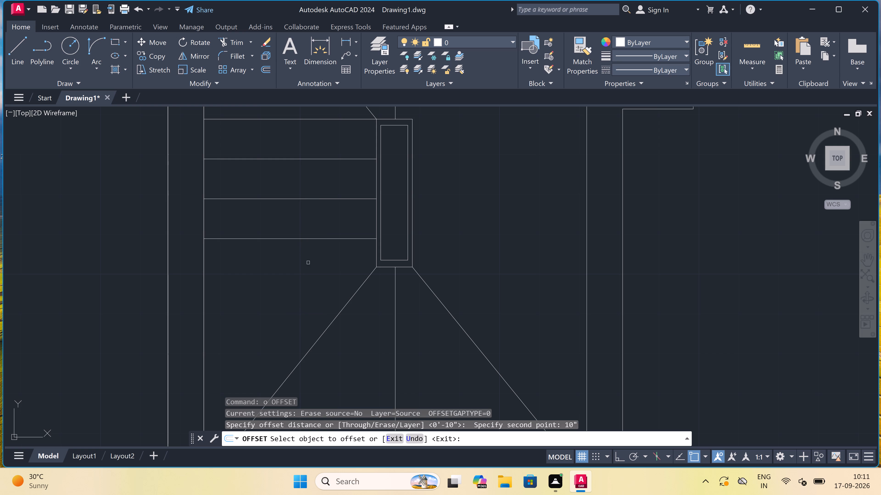
left_click(301, 239)
left_click(297, 278)
key("Escape")
scroll(297, 275, "down", 2)
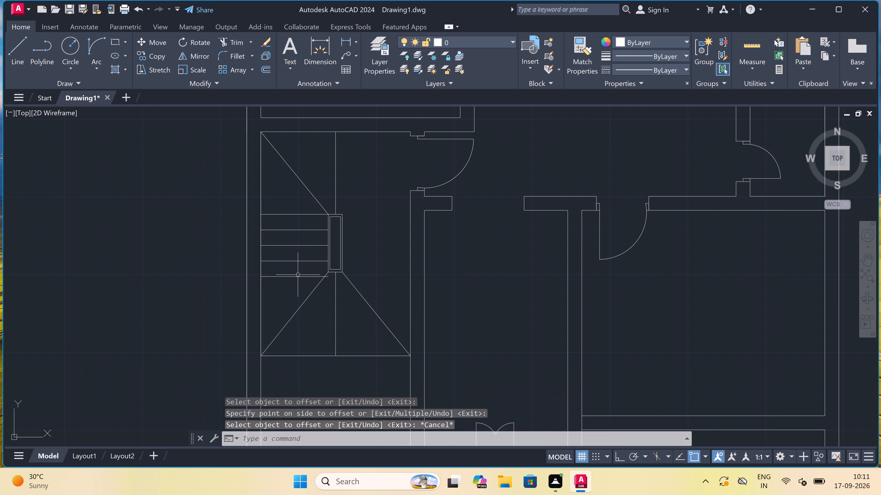
Trim away both diagonals and the vertical centre line below the stair rectangles, including the diagonal stub left above the lowest tread.
type("tr")
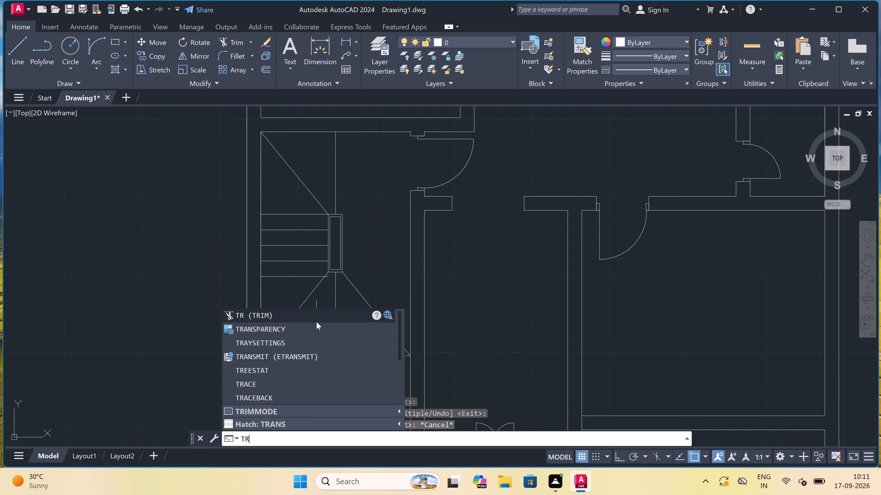
key("space")
scroll(318, 322, "up", 2)
left_click(261, 283)
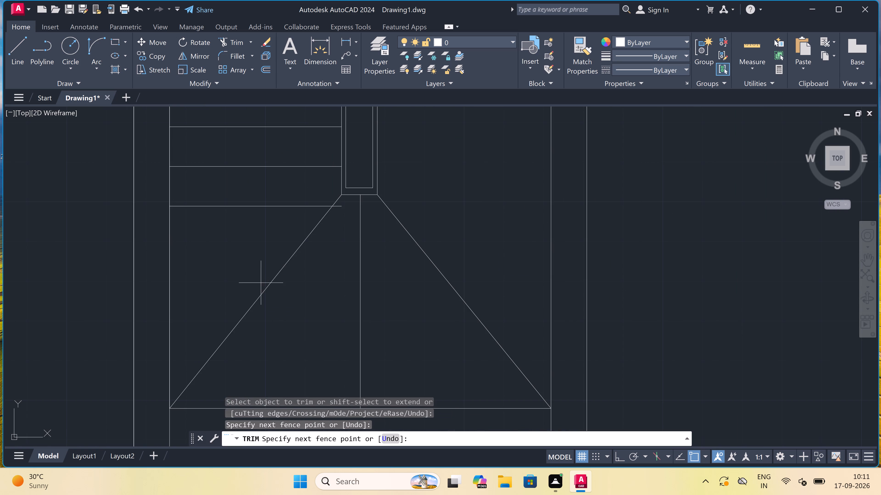
left_click(457, 272)
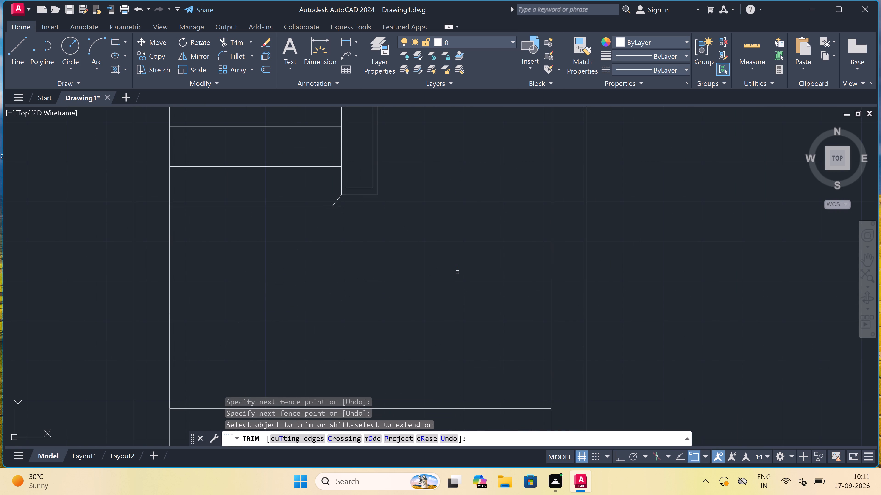
key("Escape")
scroll(420, 272, "down", 1)
scroll(377, 218, "up", 4)
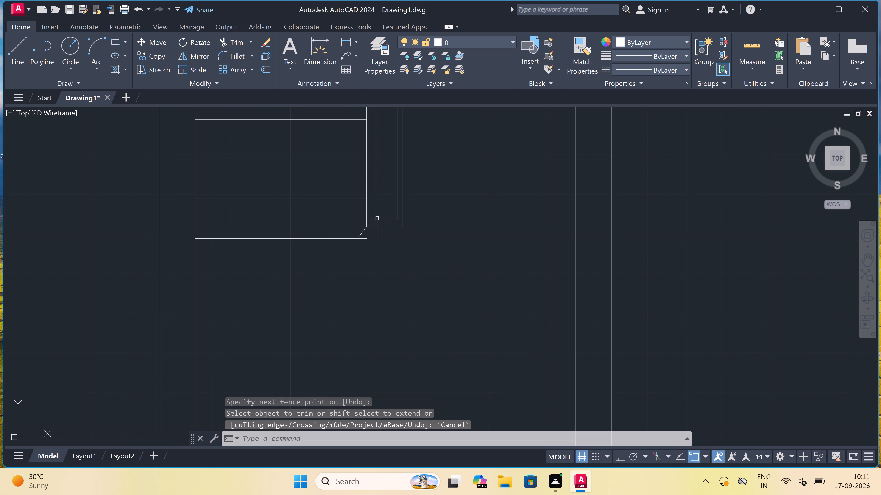
key("space")
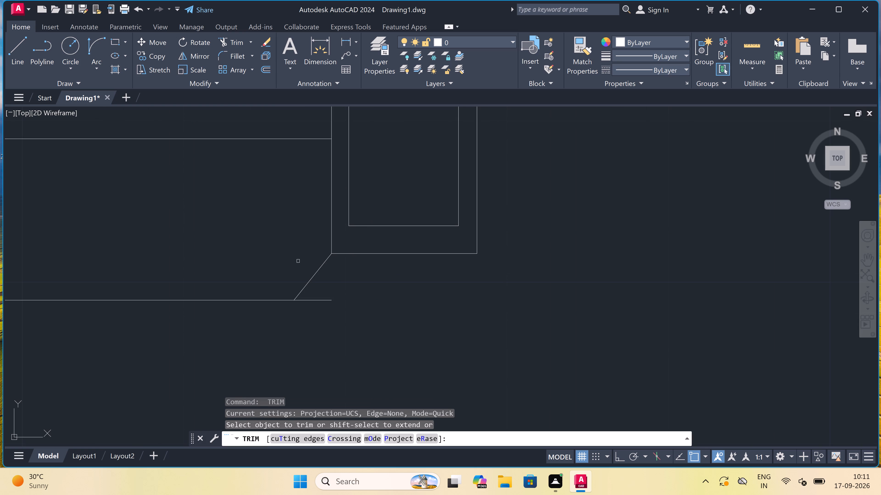
left_click_drag(298, 261, 300, 267)
left_click(359, 276)
scroll(359, 276, "down", 4)
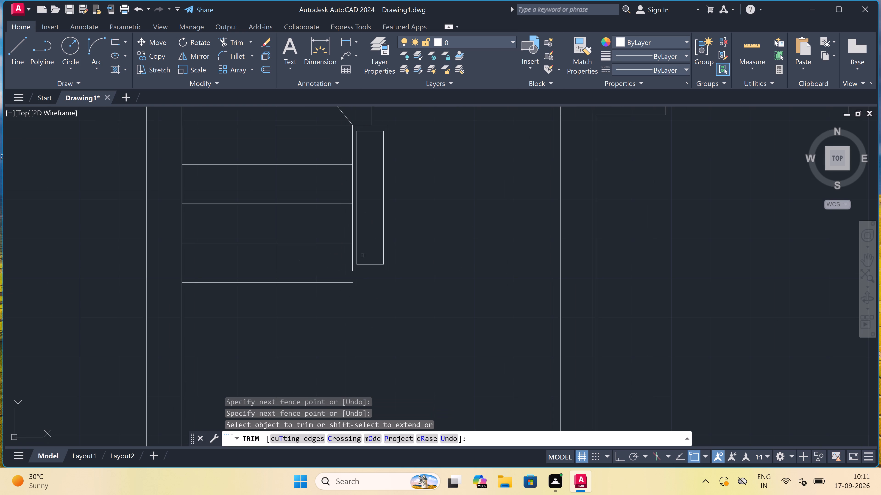
Trim away the bottom edges of the inner and outer stair rectangles.
scroll(366, 233, "up", 2)
left_click(370, 248)
left_click(371, 351)
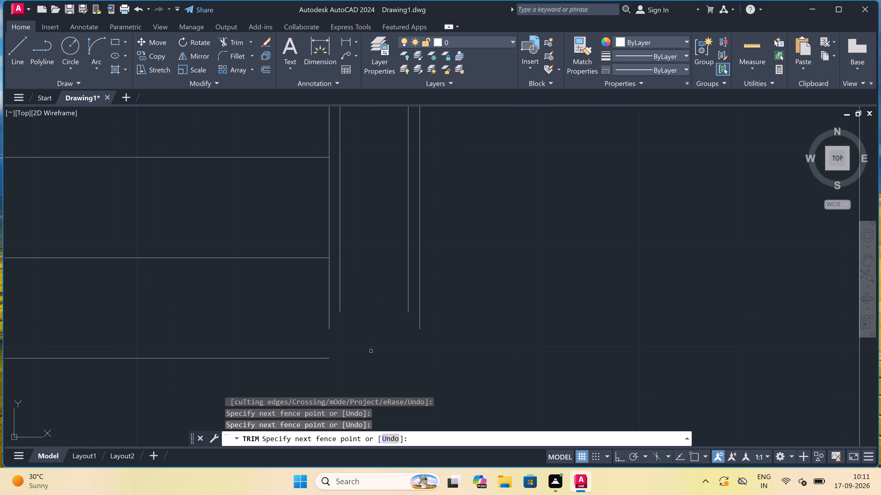
key("Escape")
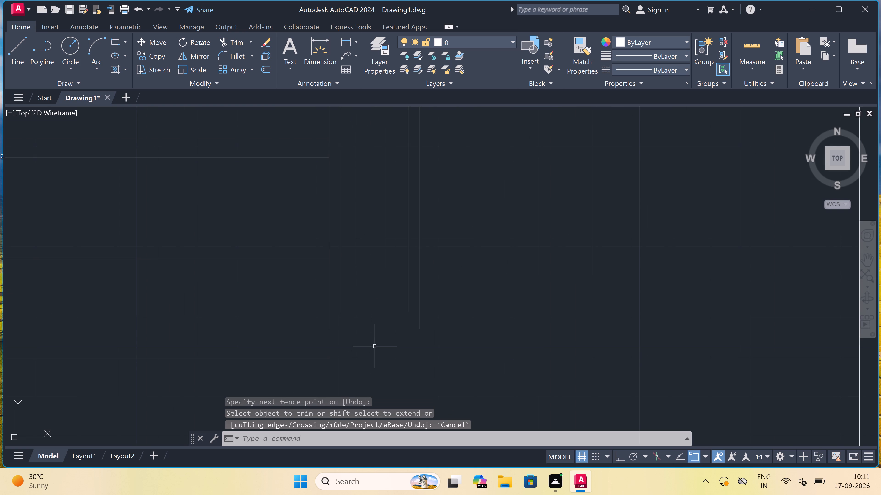
Extend the outer rectangle with lines down to the lowest tread's end, across with Ortho on, and up to its right side.
key("l")
key("space")
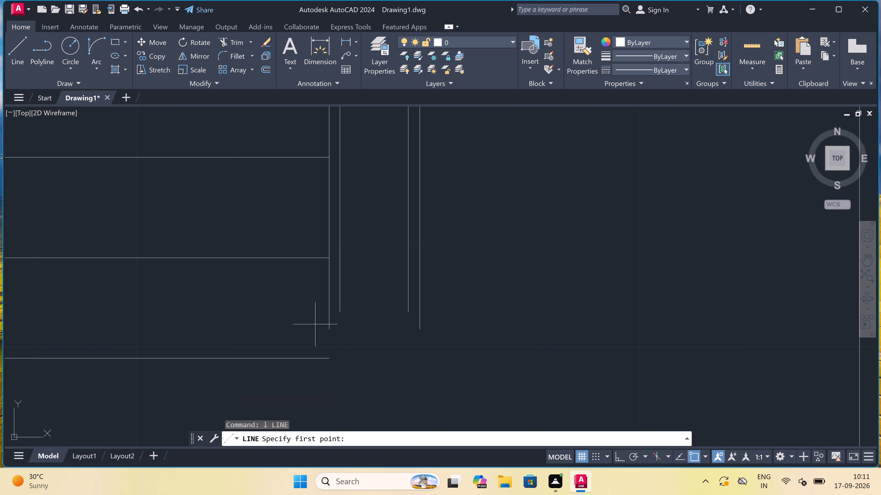
left_click(327, 329)
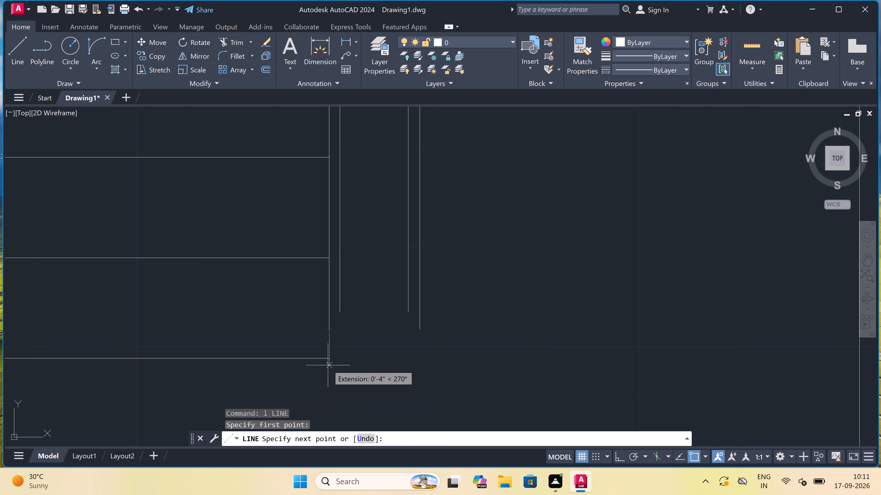
scroll(328, 363, "up", 2)
scroll(328, 363, "down", 4)
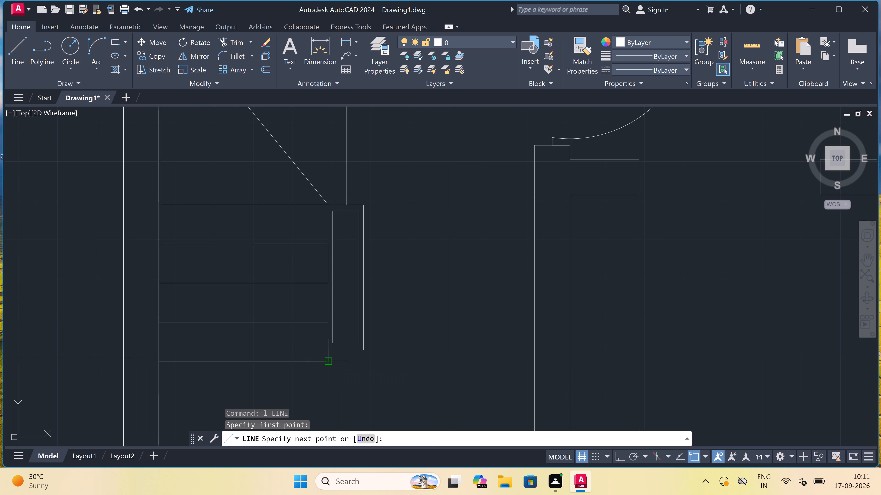
scroll(328, 363, "up", 2)
left_click(328, 358)
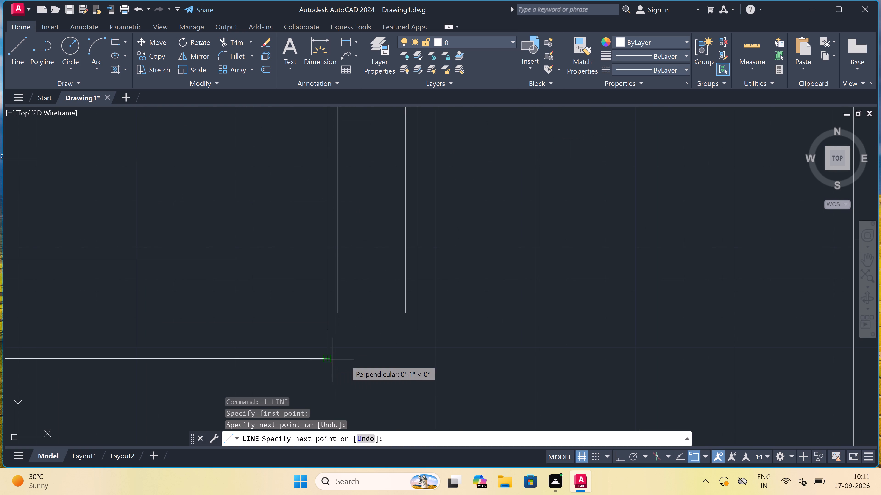
scroll(414, 359, "up", 2)
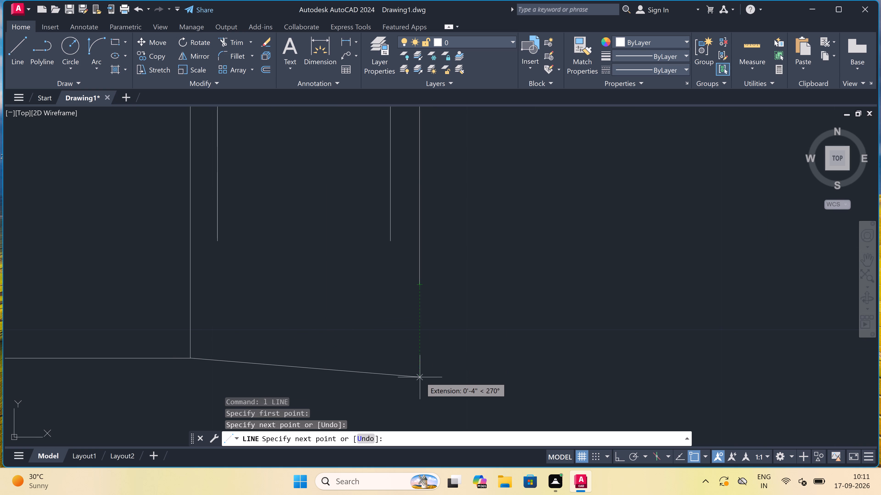
key("F8")
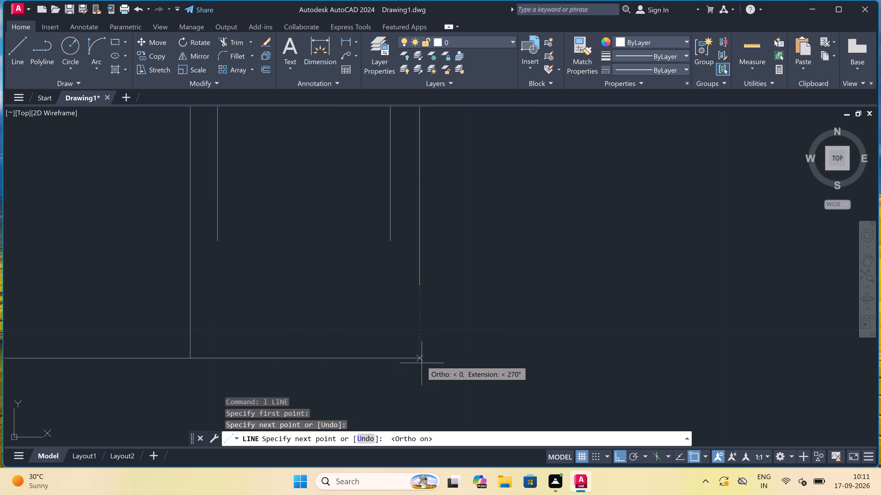
left_click(420, 358)
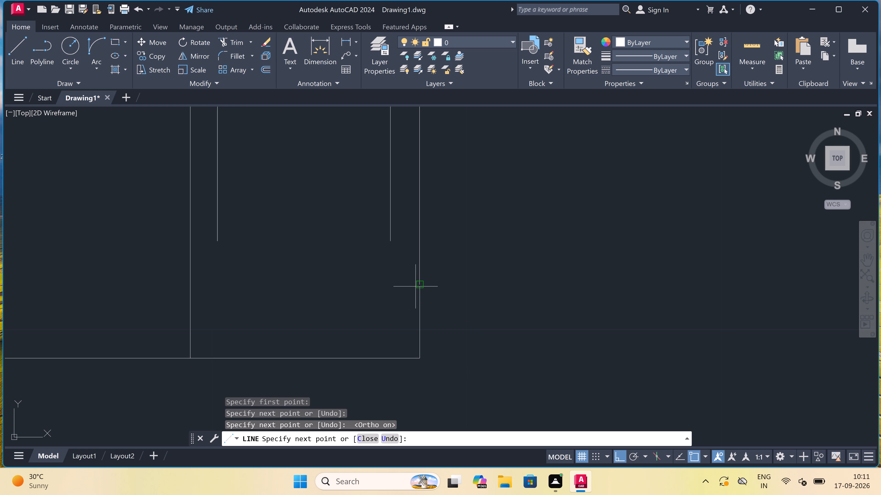
left_click(416, 283)
key("Escape")
Close the inner rectangle with lines about 3" down from its left side, across, and up to its right side's open end.
key("space")
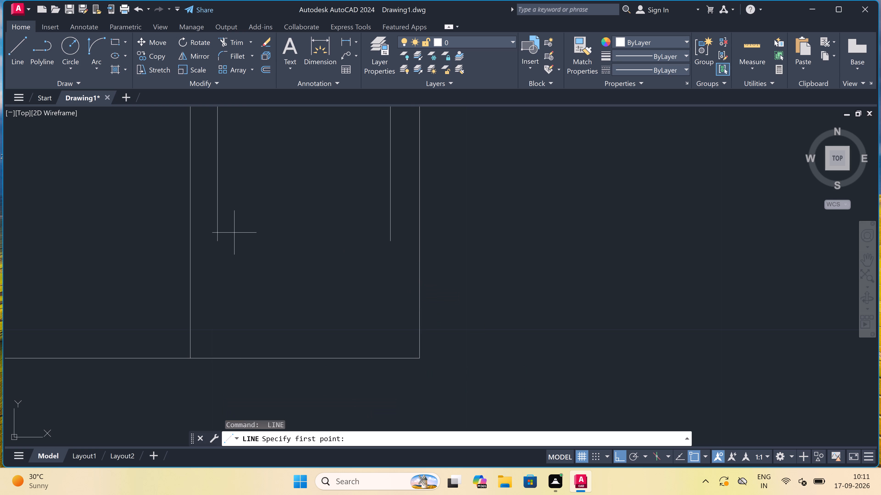
left_click(220, 238)
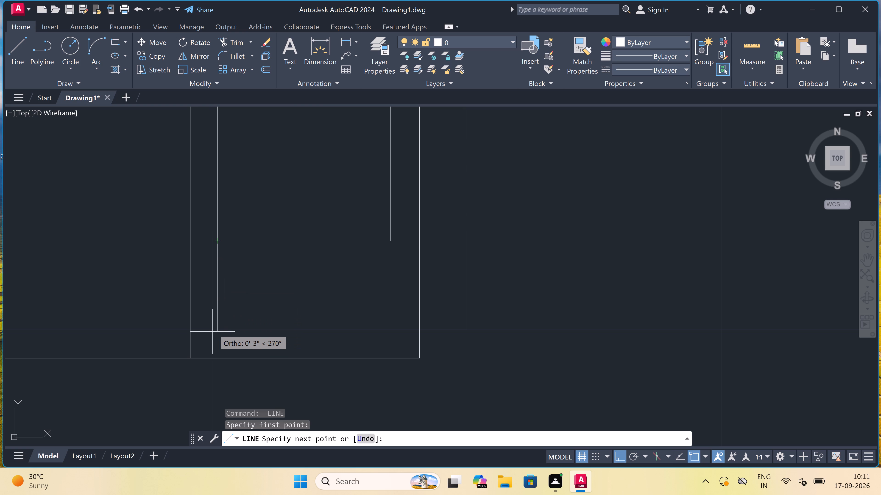
left_click_drag(214, 329, 212, 330)
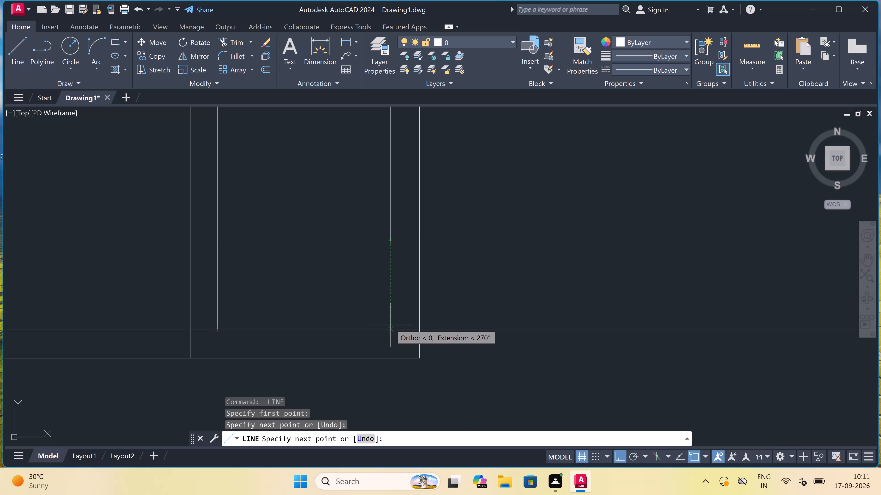
left_click_drag(390, 327, 390, 325)
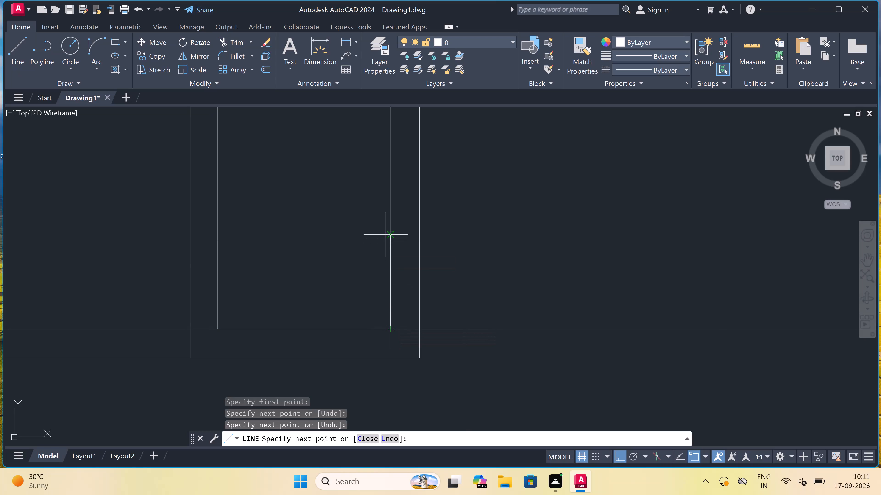
left_click(394, 241)
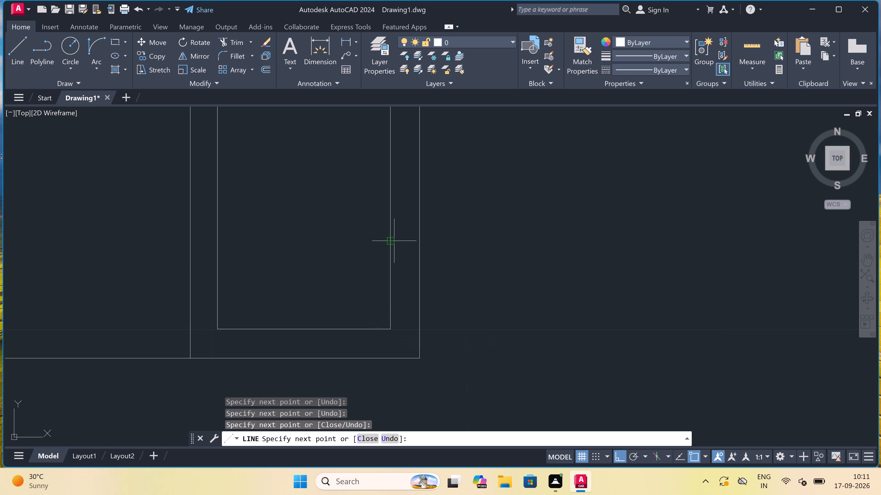
key("Escape")
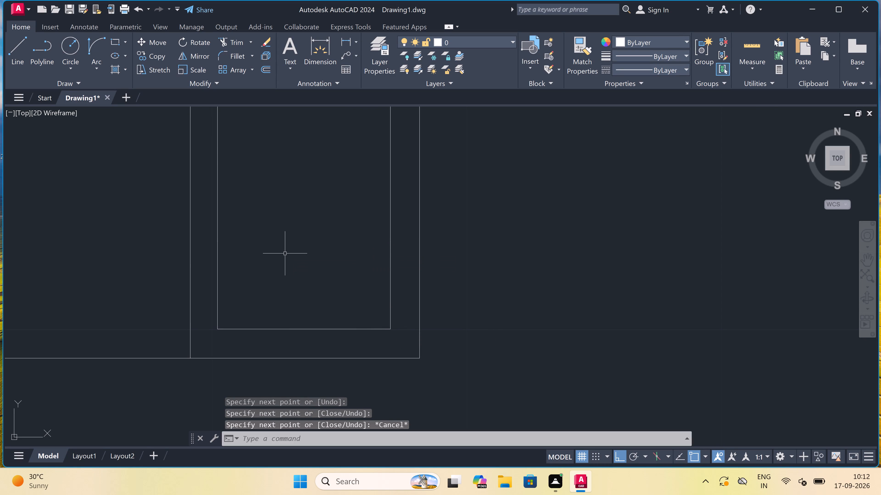
With Ortho off, draw a diagonal line from the extended outer rectangle's lower-left corner to the room's lower-left inner corner.
scroll(288, 250, "down", 5)
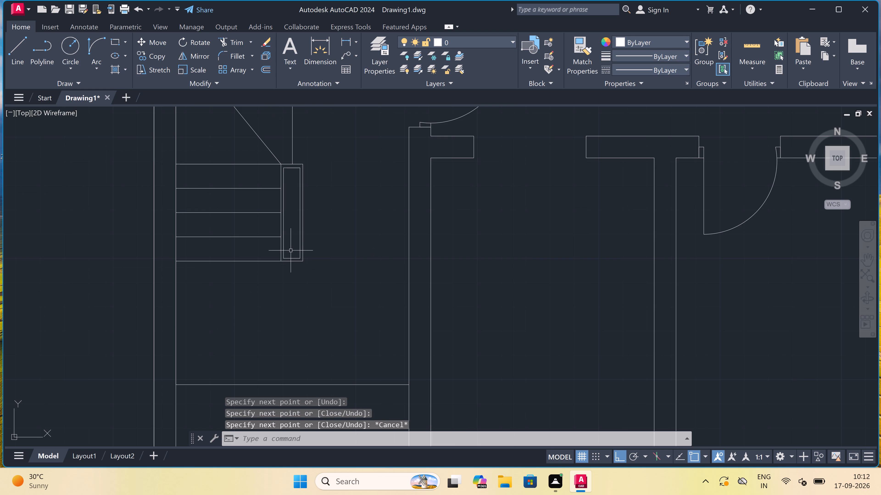
key("l")
key("space")
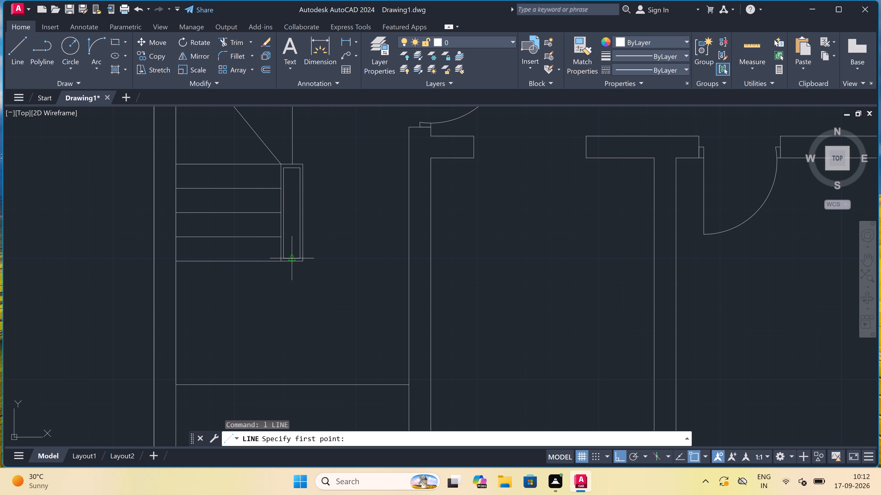
scroll(276, 268, "up", 2)
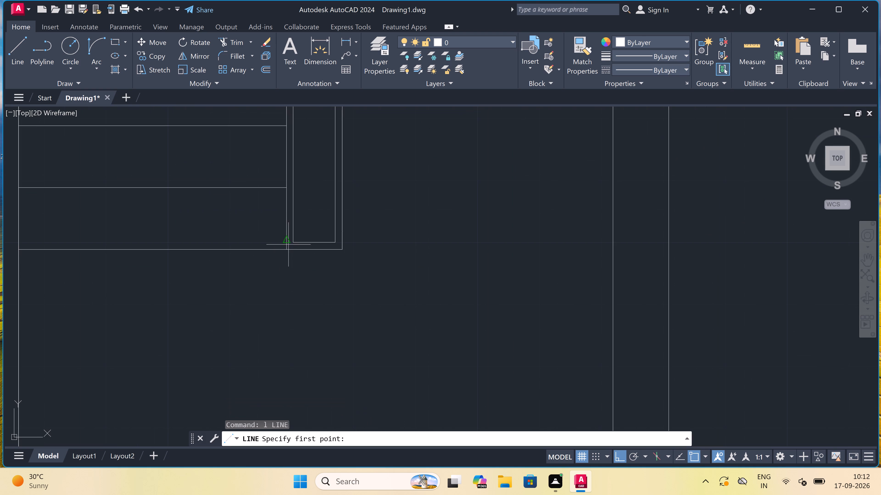
left_click(285, 251)
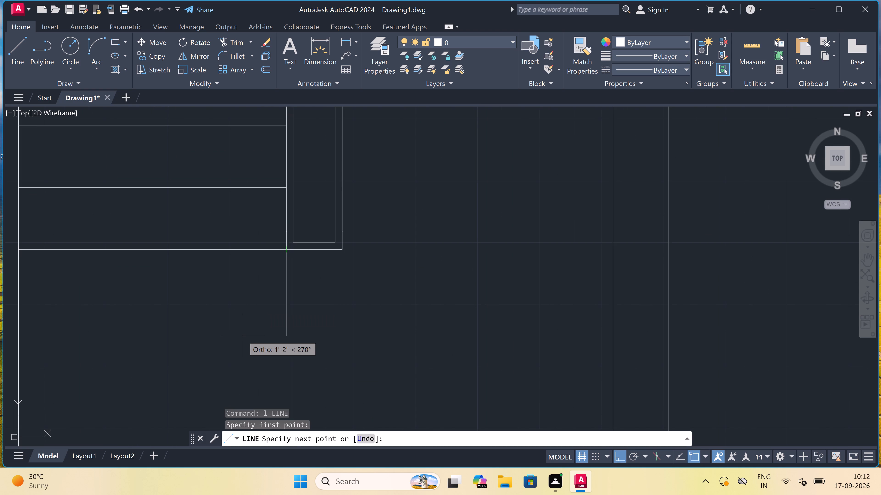
key("F8")
scroll(243, 330, "down", 4)
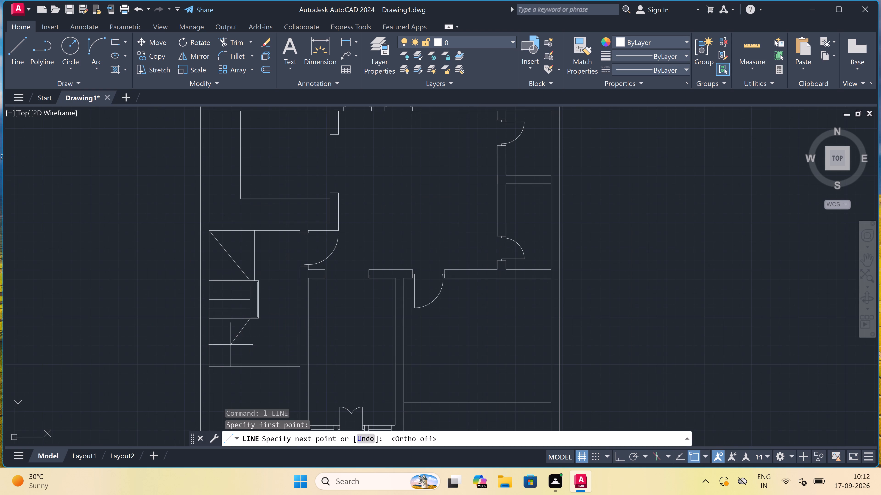
scroll(212, 367, "up", 2)
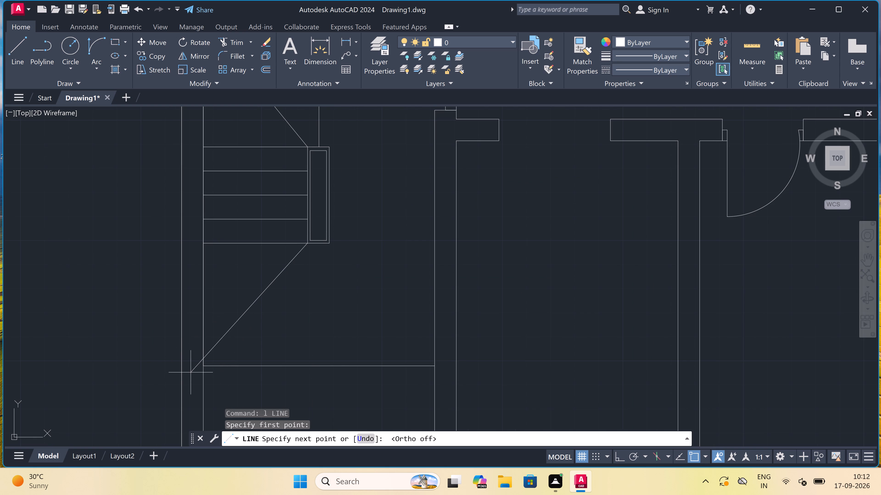
left_click(200, 368)
key("Escape")
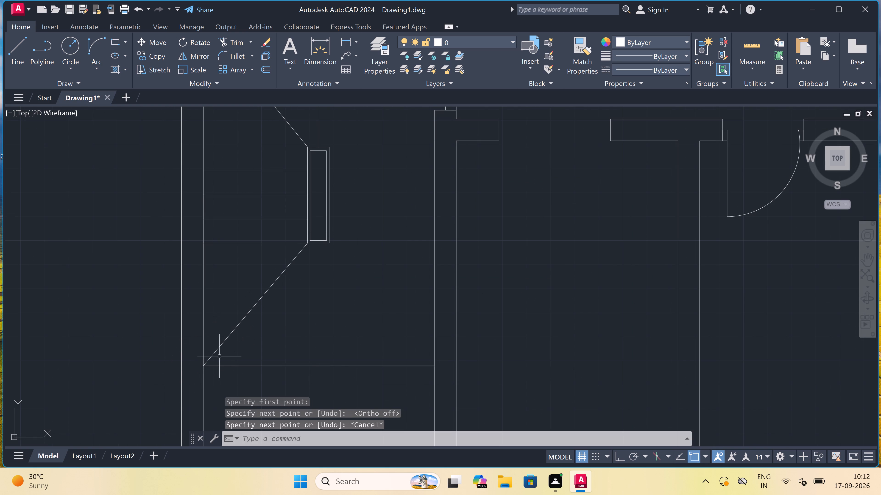
With Ortho on, draw a vertical line from the midpoint of the outer stair rectangle's bottom edge down to the landing's bottom line.
key("space")
scroll(301, 265, "up", 3)
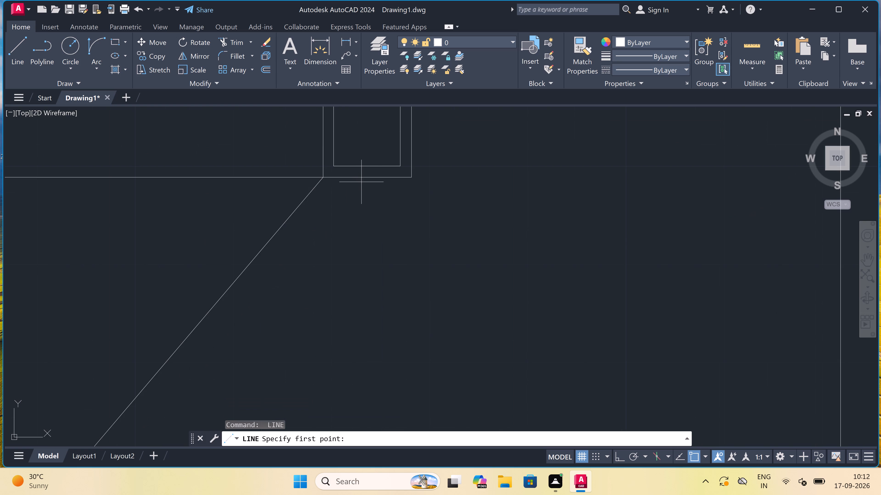
left_click(368, 177)
scroll(367, 186, "down", 2)
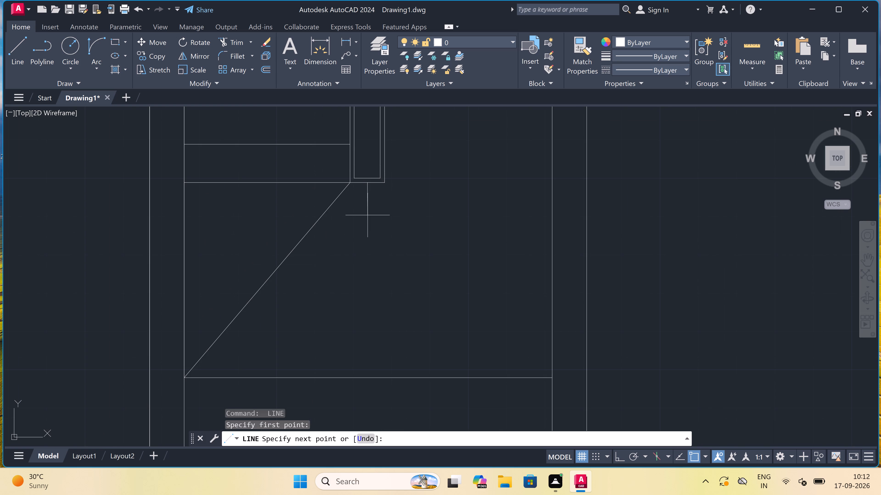
key("F8")
left_click(372, 379)
key("Escape")
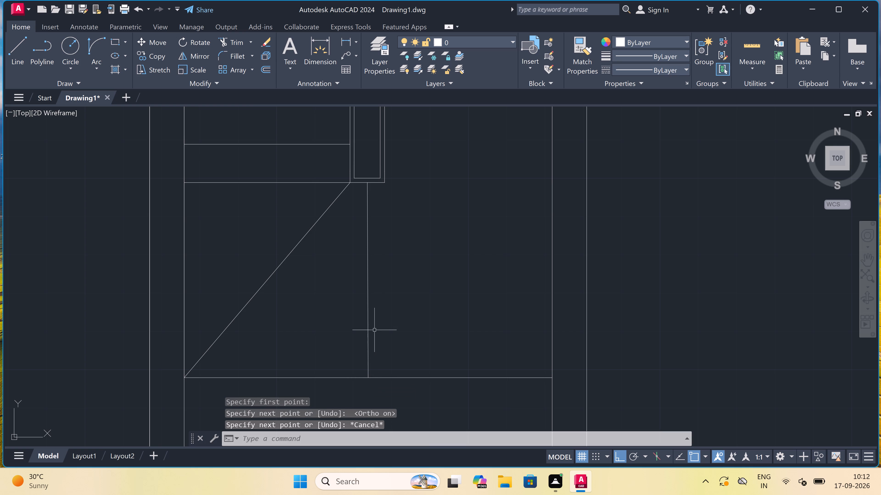
With Ortho off, draw a diagonal line from the outer stair rectangle's lower-right corner to the room's lower-right inner corner.
key("space")
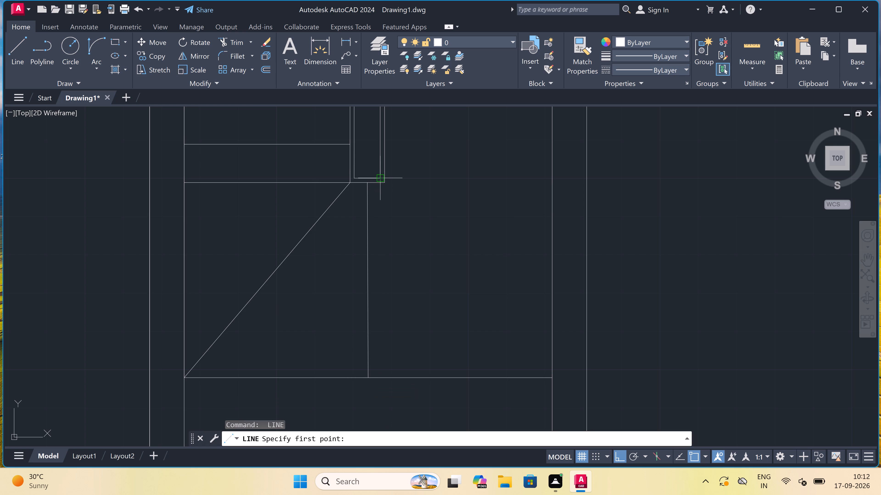
left_click(383, 182)
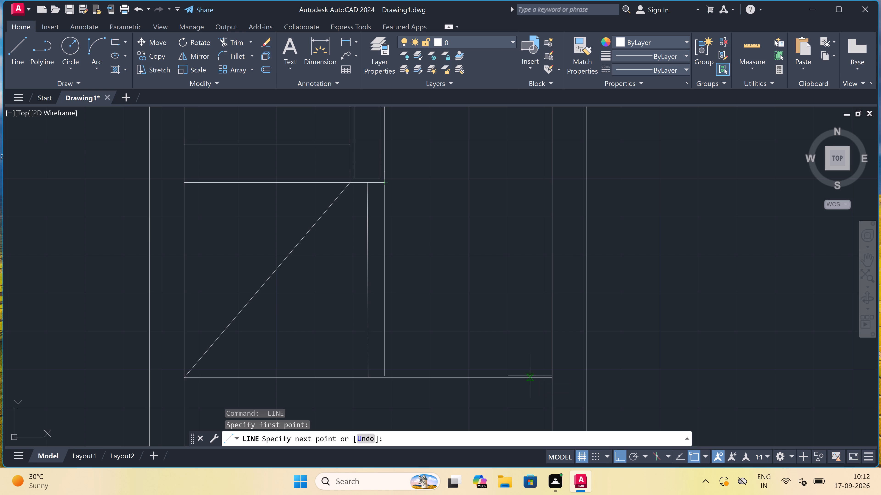
key("F8")
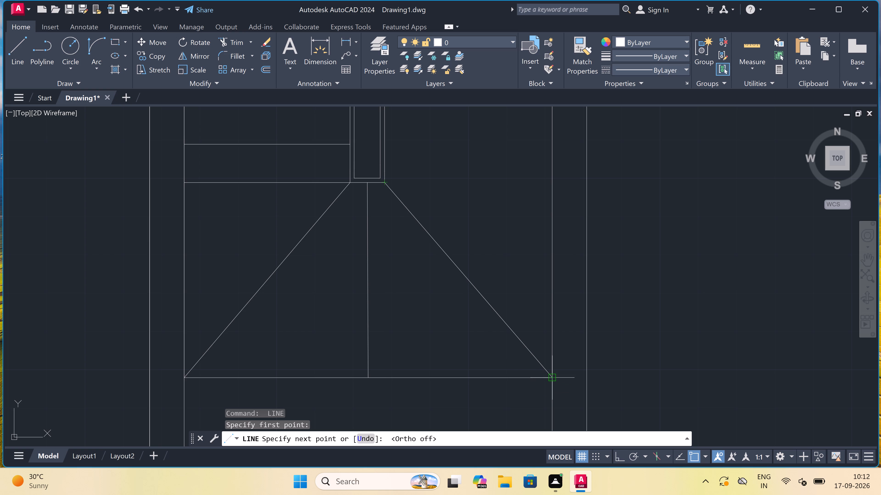
left_click(552, 376)
key("Escape")
Examine the staircase's treads, corner diagonals and centre lines within the surrounding floor plan.
scroll(492, 368, "down", 4)
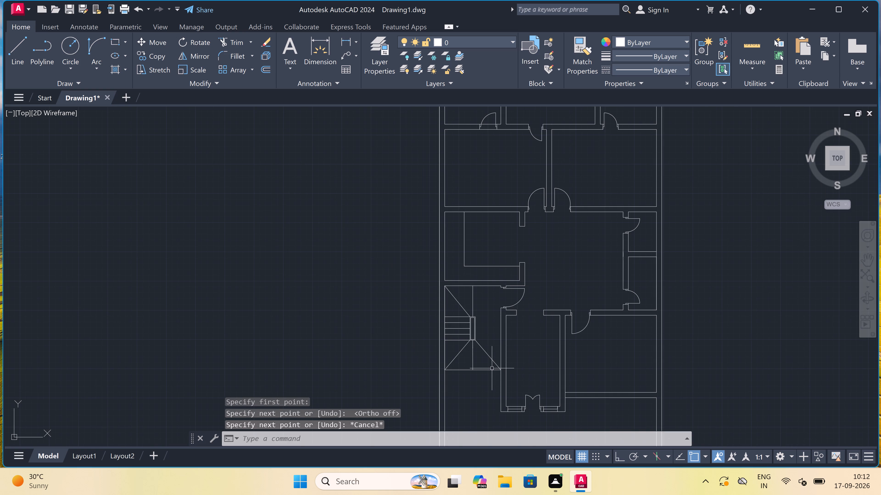
scroll(492, 368, "up", 1)
scroll(458, 295, "up", 3)
scroll(471, 294, "down", 2)
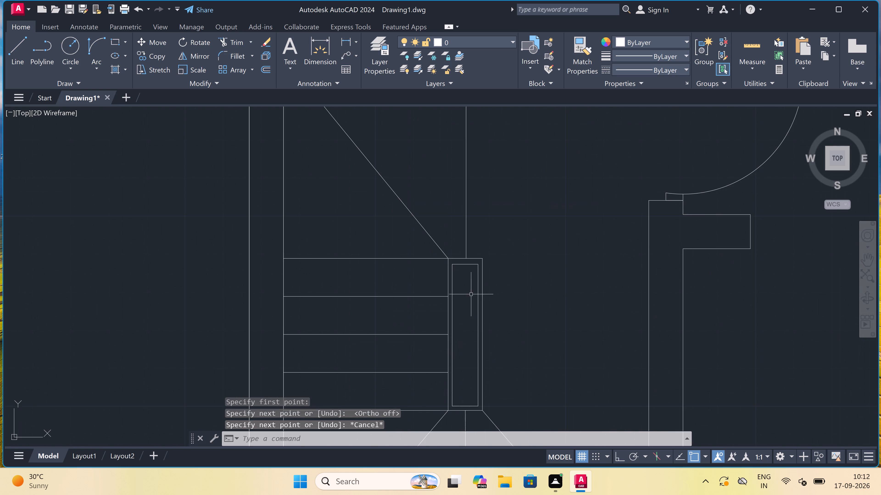
scroll(471, 294, "down", 1)
scroll(499, 310, "up", 2)
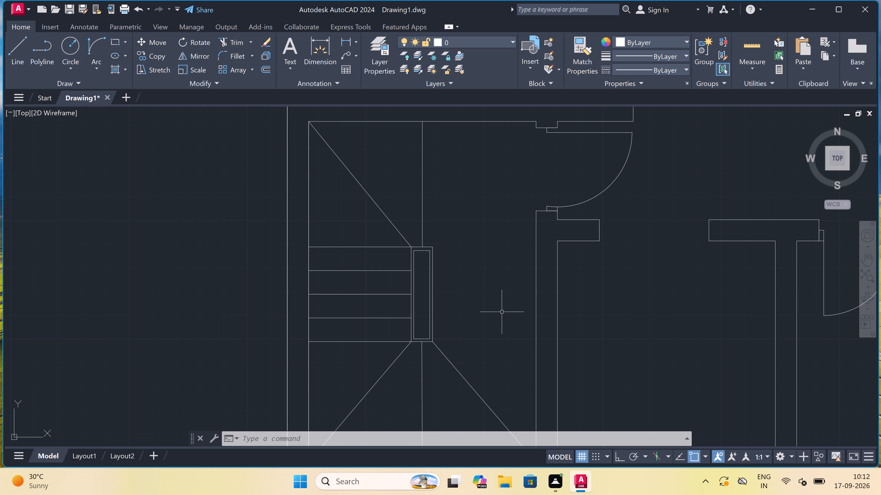
scroll(502, 312, "down", 2)
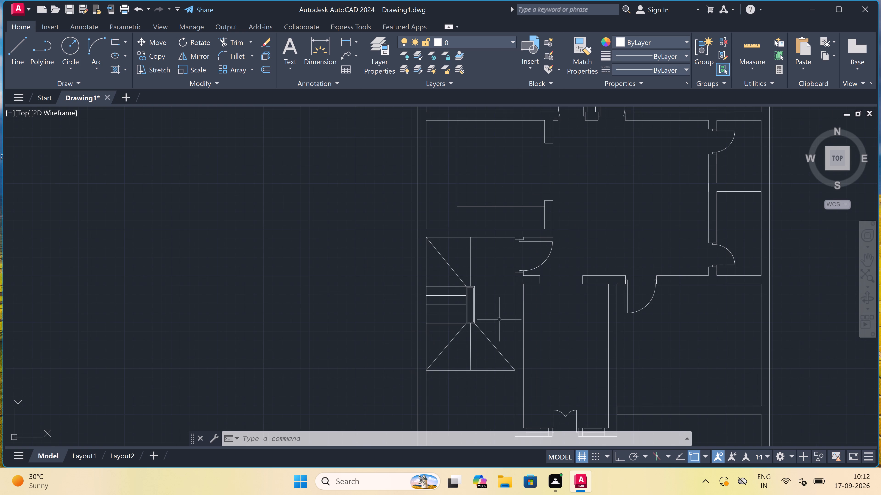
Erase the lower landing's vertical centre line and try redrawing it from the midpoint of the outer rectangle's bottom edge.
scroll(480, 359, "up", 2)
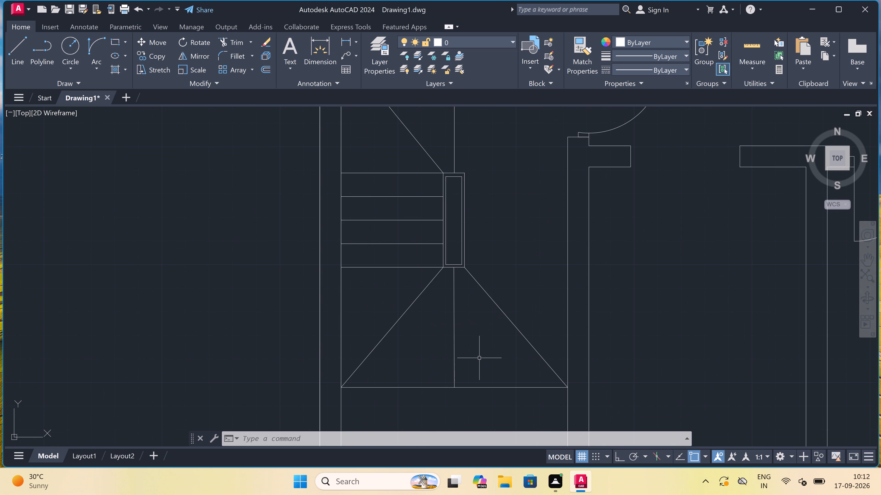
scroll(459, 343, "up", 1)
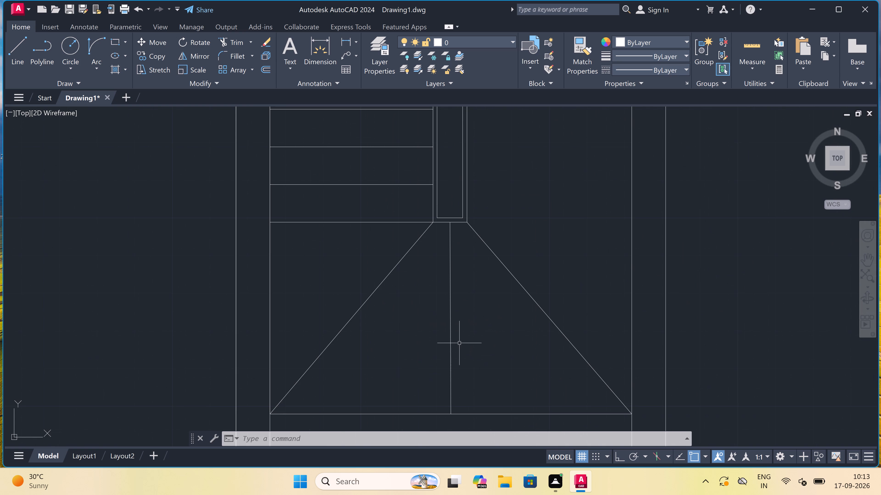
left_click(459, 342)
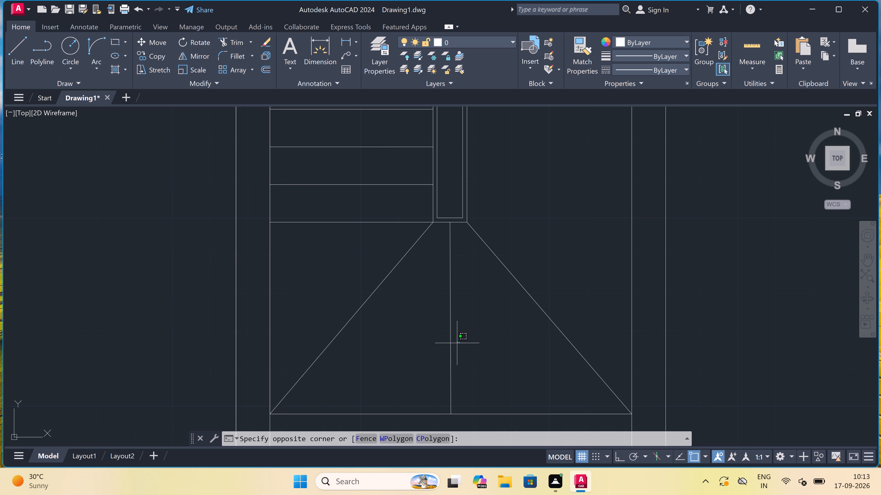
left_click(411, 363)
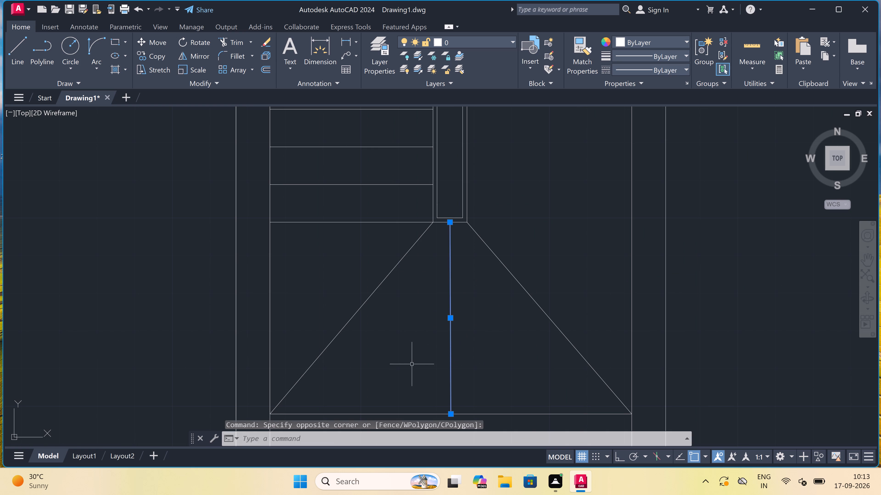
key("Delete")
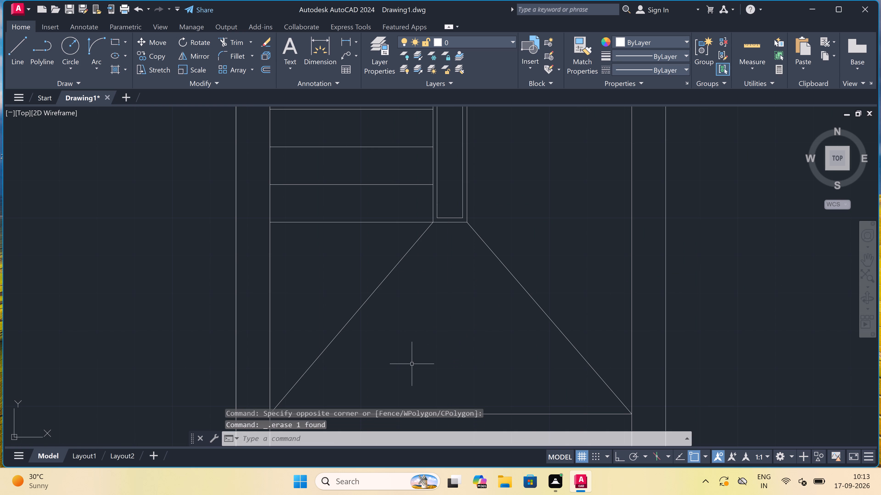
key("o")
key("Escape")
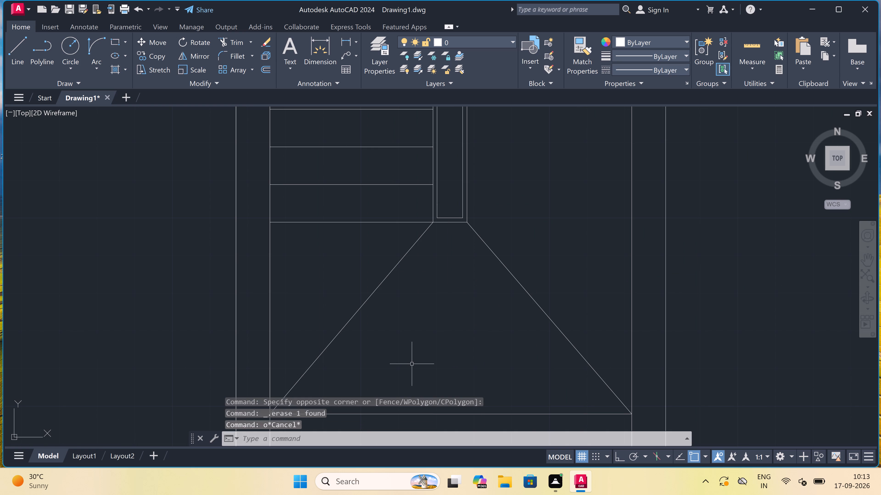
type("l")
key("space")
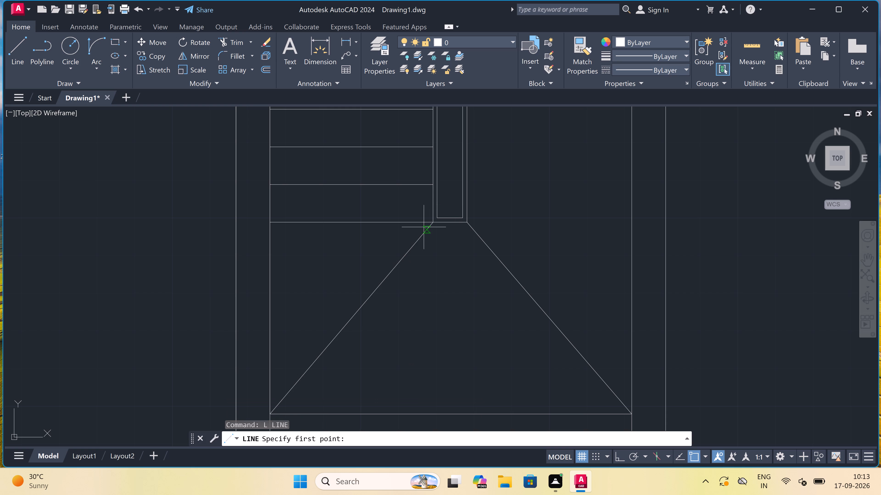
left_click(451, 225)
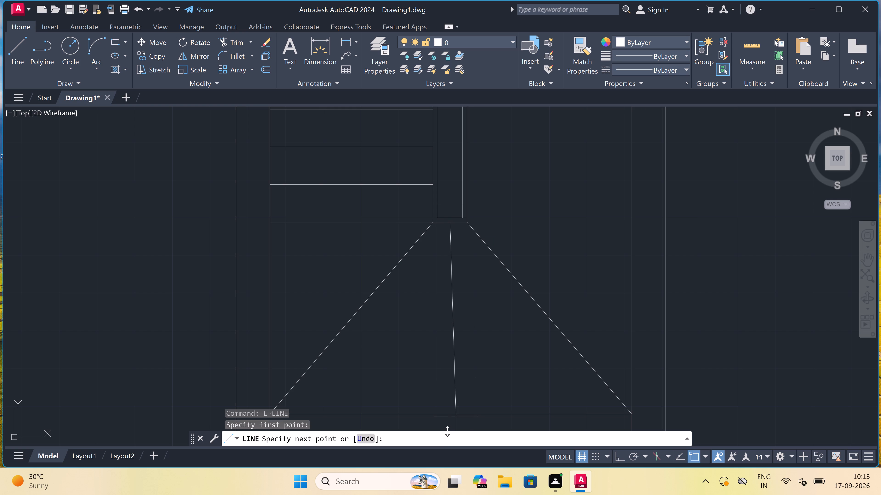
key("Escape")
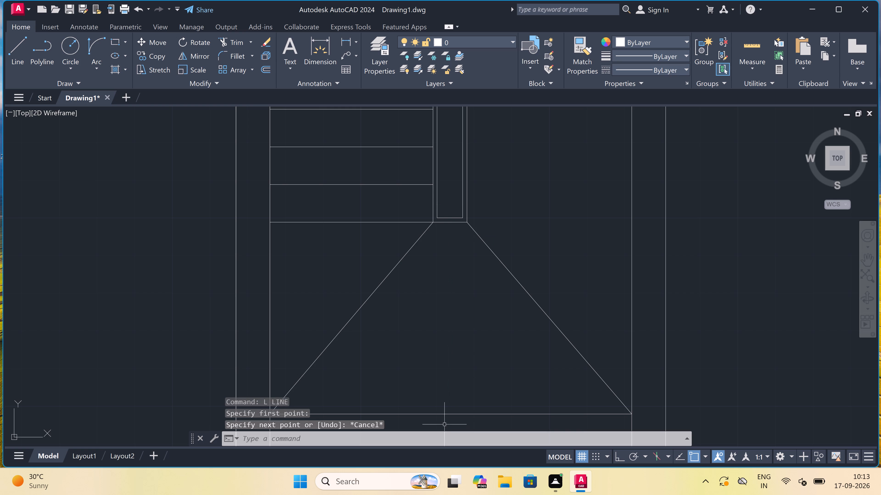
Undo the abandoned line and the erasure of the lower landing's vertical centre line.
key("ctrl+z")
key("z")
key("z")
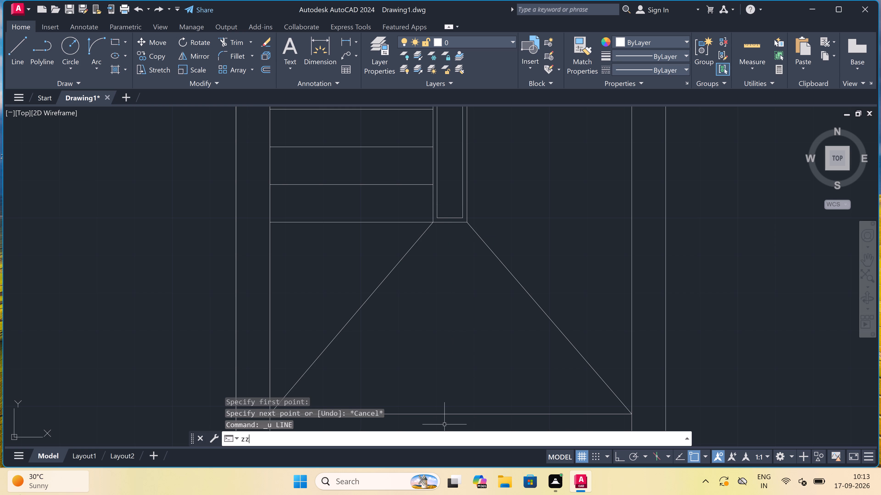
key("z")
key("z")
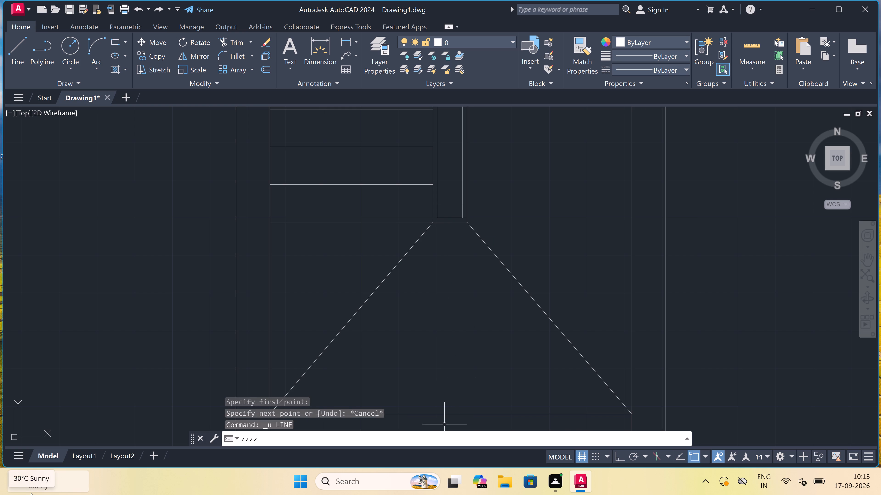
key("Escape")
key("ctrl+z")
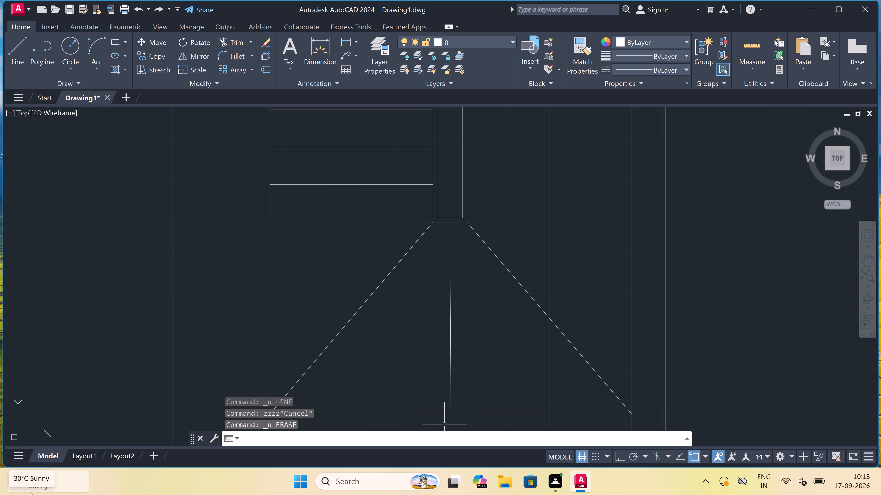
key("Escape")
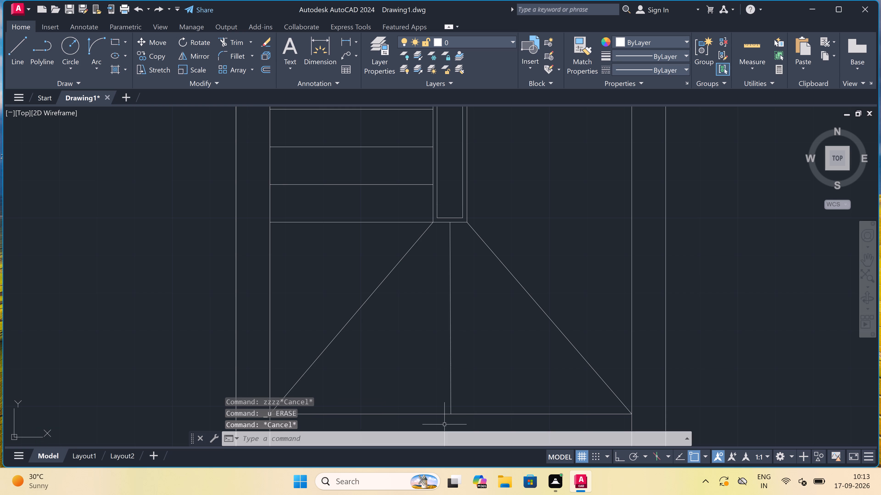
Offset the lower landing's vertical centre line 10" to both its left and right sides.
key("o")
key("space")
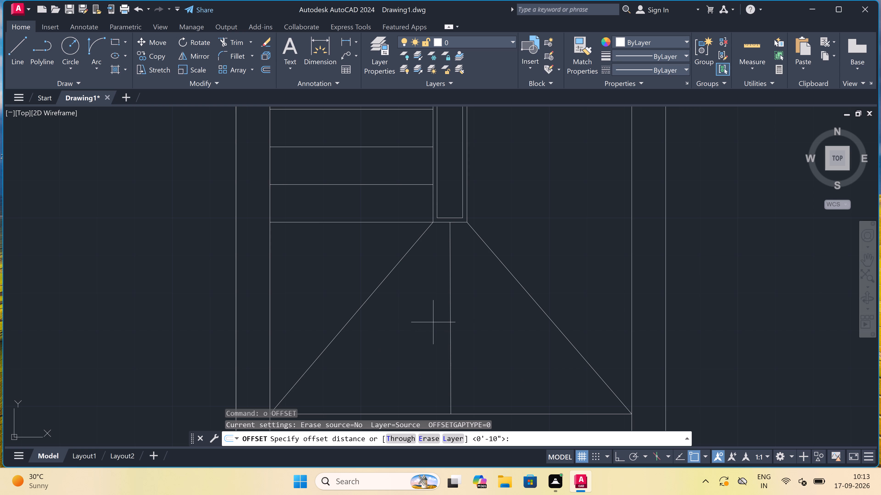
left_click(450, 321)
type("10\"")
key("space")
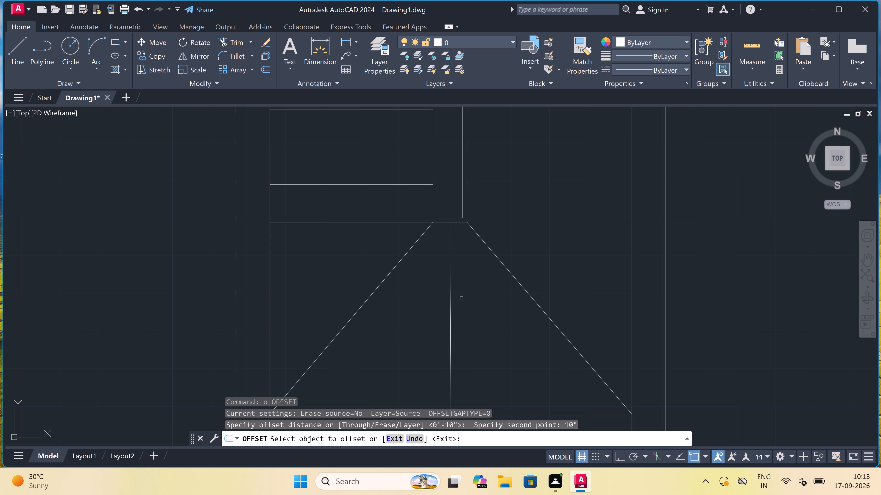
left_click(450, 300)
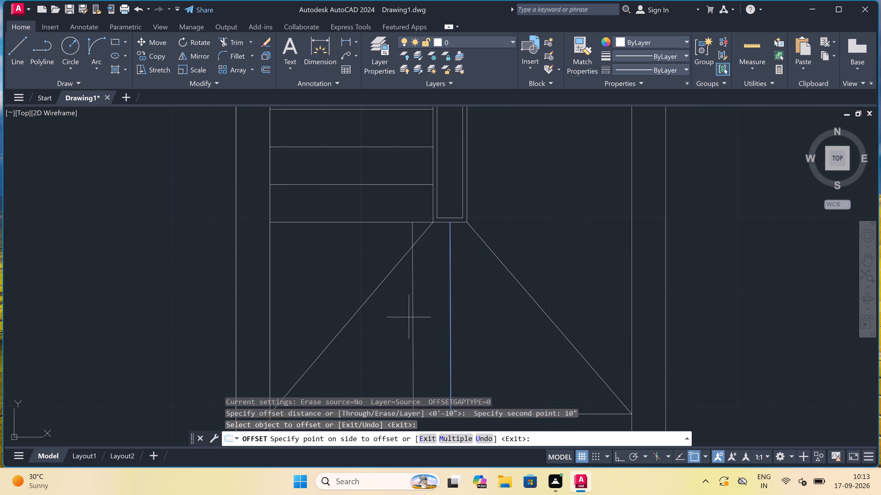
left_click(409, 317)
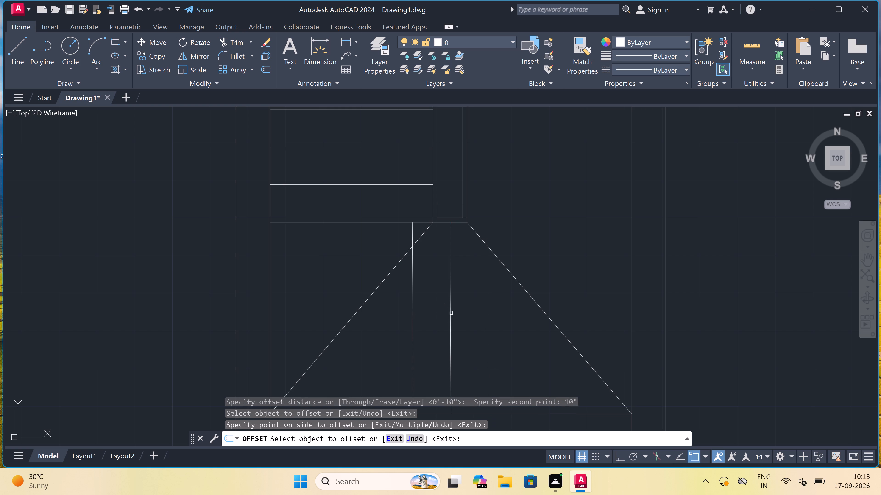
left_click(451, 313)
left_click(470, 303)
scroll(471, 305, "down", 3)
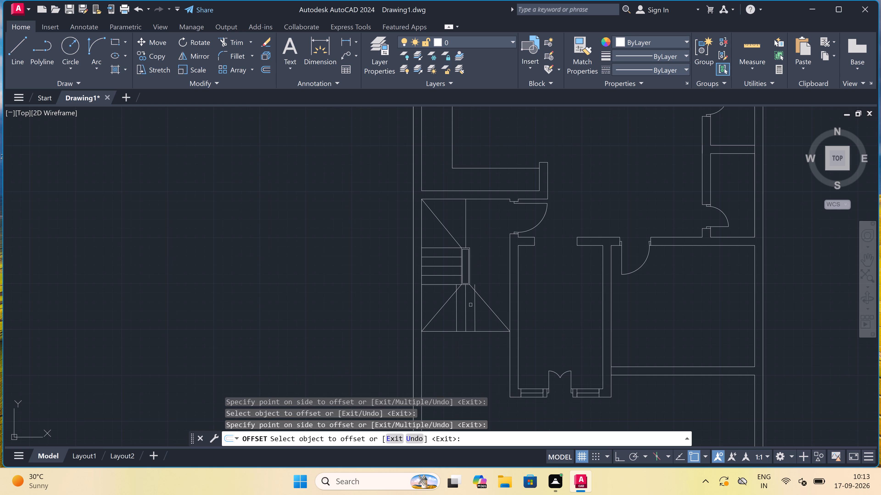
key("Escape")
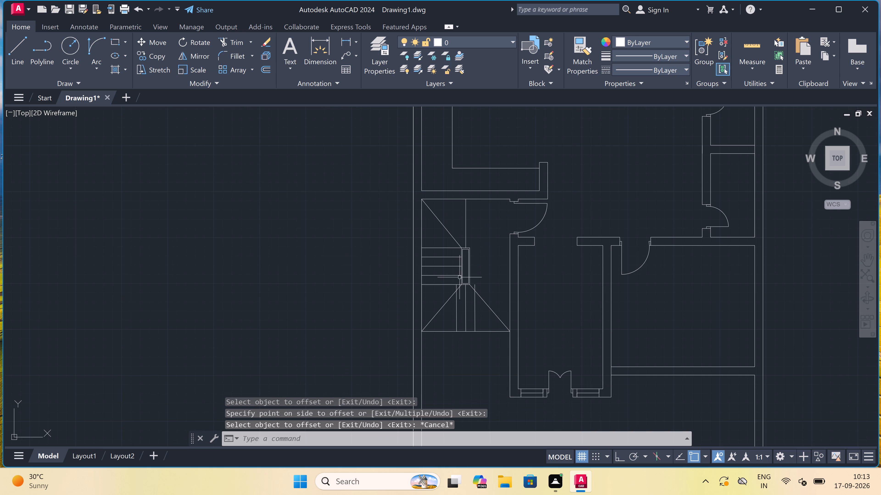
Draw lines from the stairwell outer rectangle's bottom-left corner to the left 10" offset line, up to the top tread line, and back to its top-left corner.
scroll(464, 287, "up", 5)
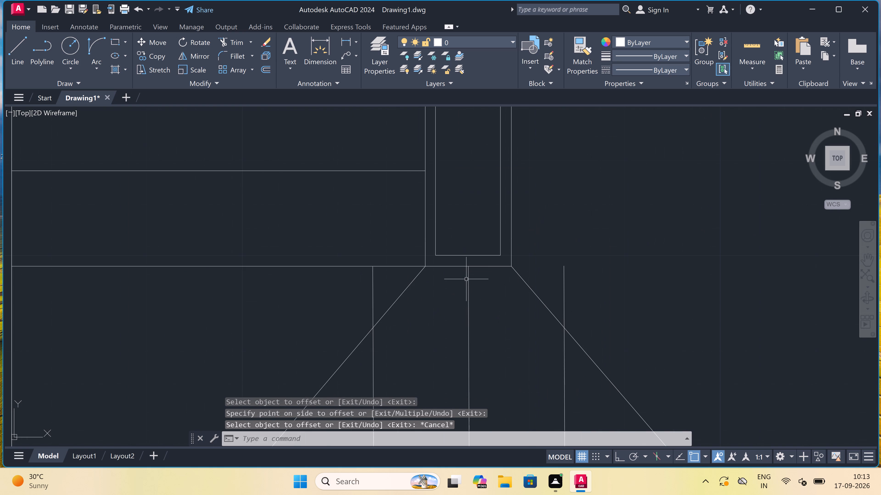
key("l")
key("space")
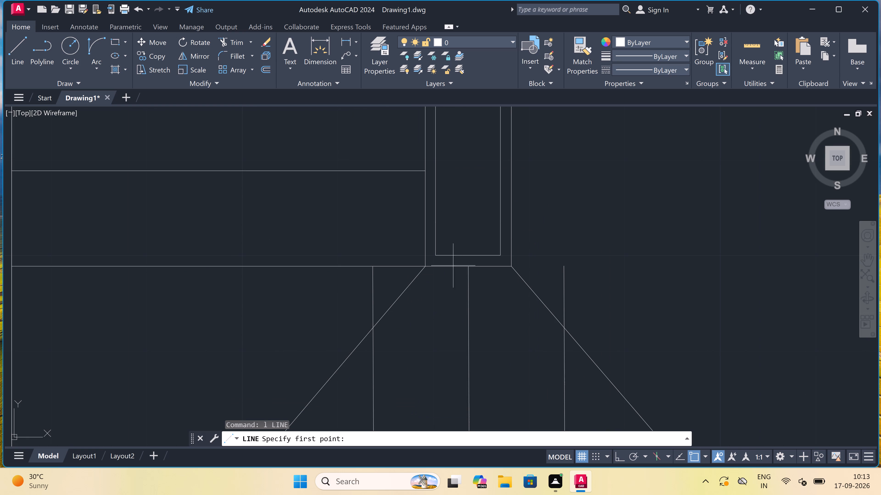
left_click(424, 264)
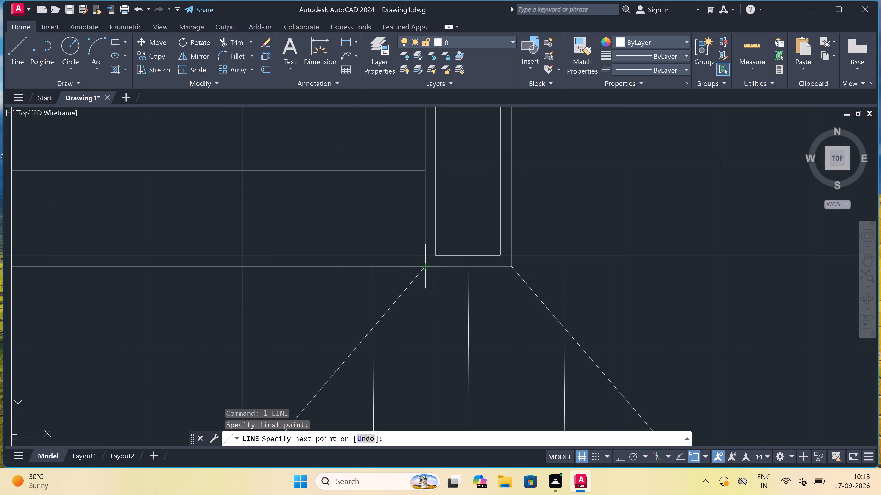
left_click(370, 264)
scroll(370, 264, "down", 4)
scroll(367, 187, "up", 4)
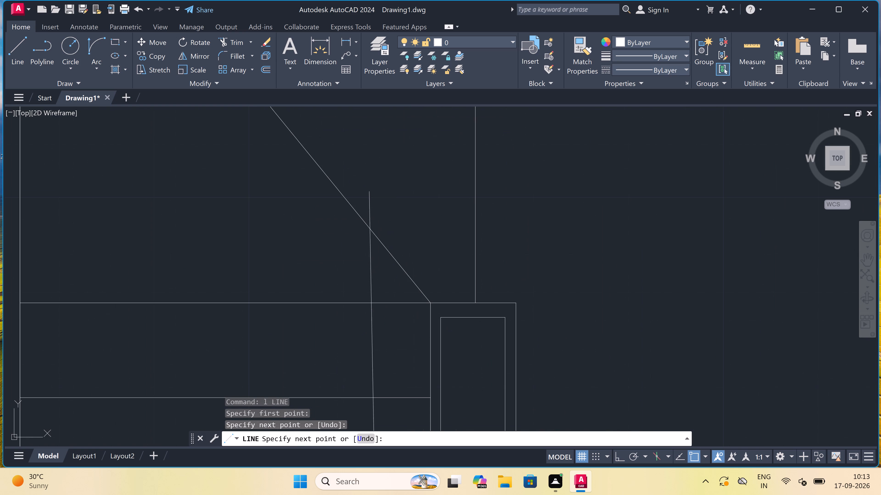
scroll(373, 218, "down", 2)
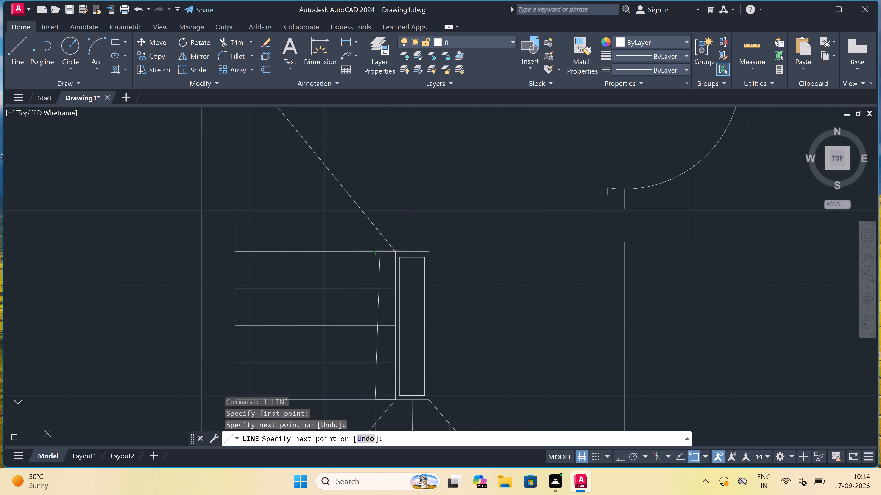
left_click(377, 251)
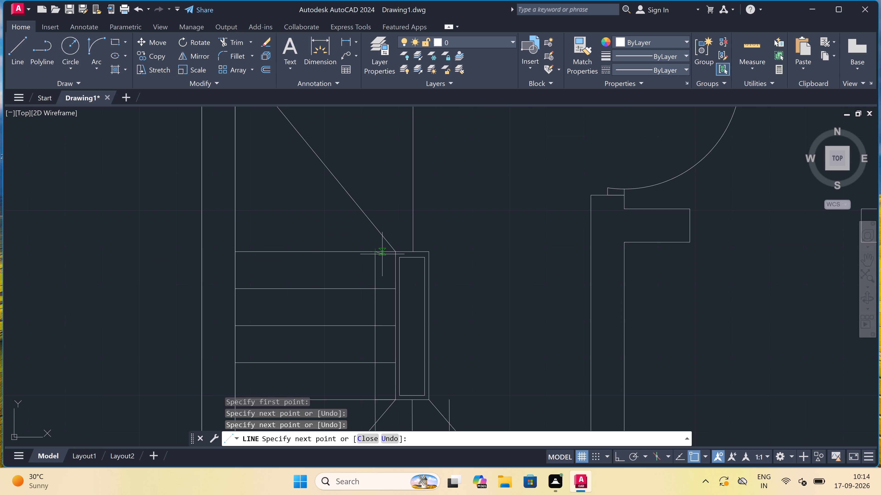
scroll(403, 254, "up", 1)
scroll(383, 248, "up", 2)
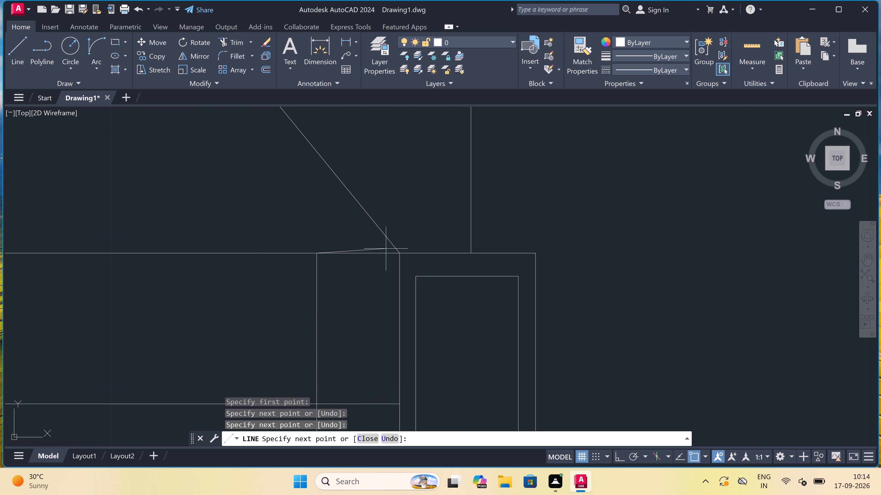
key("F8")
left_click(401, 256)
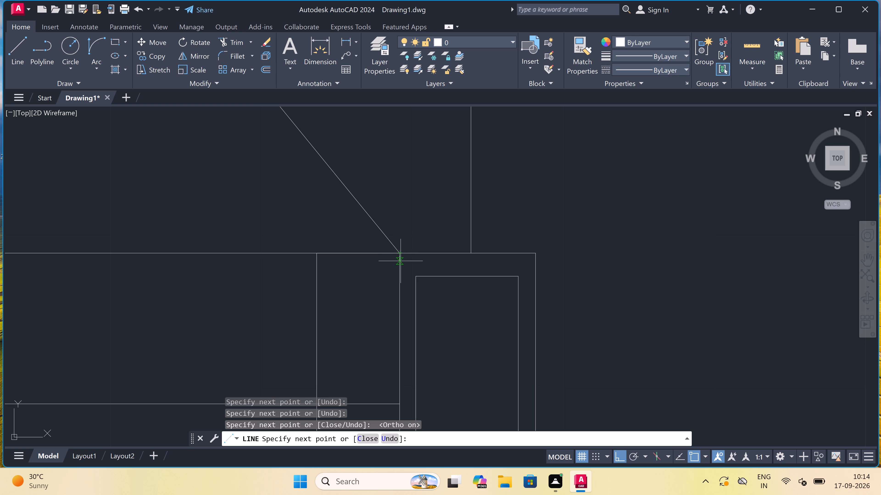
key("Escape")
Draw matching lines from the outer rectangle's bottom-right corner to the right offset line, up to the top edge's level, and back to its top-right corner.
scroll(400, 261, "down", 6)
scroll(408, 297, "up", 3)
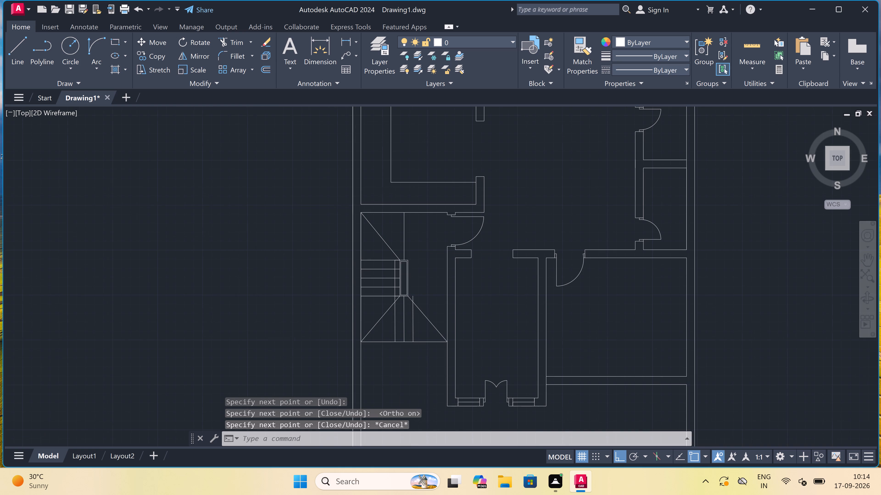
key("space")
scroll(401, 289, "up", 2)
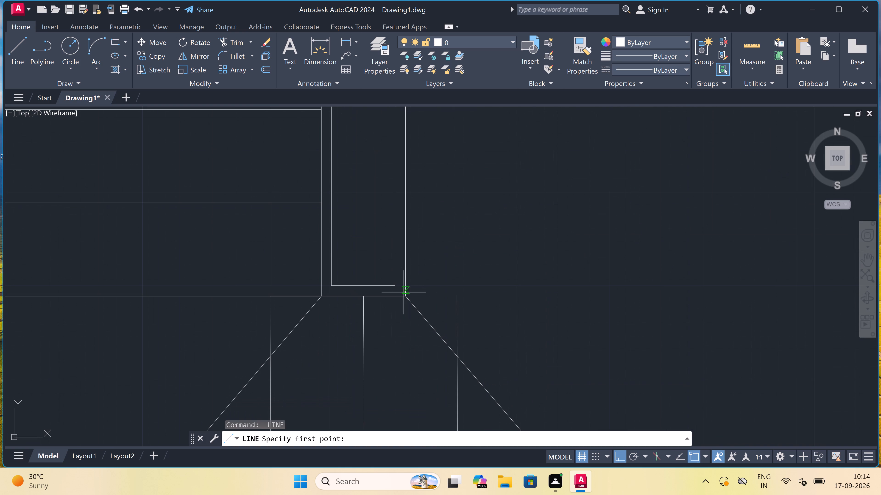
left_click(405, 295)
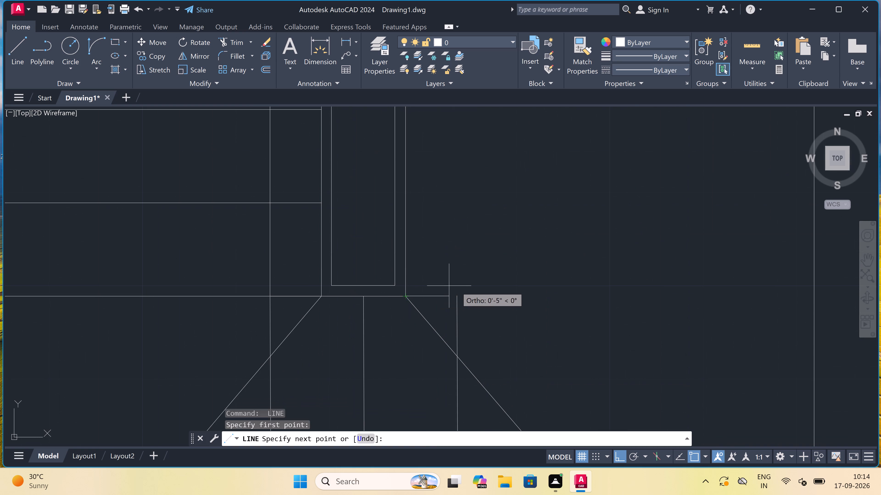
left_click_drag(460, 296, 454, 297)
scroll(453, 296, "down", 3)
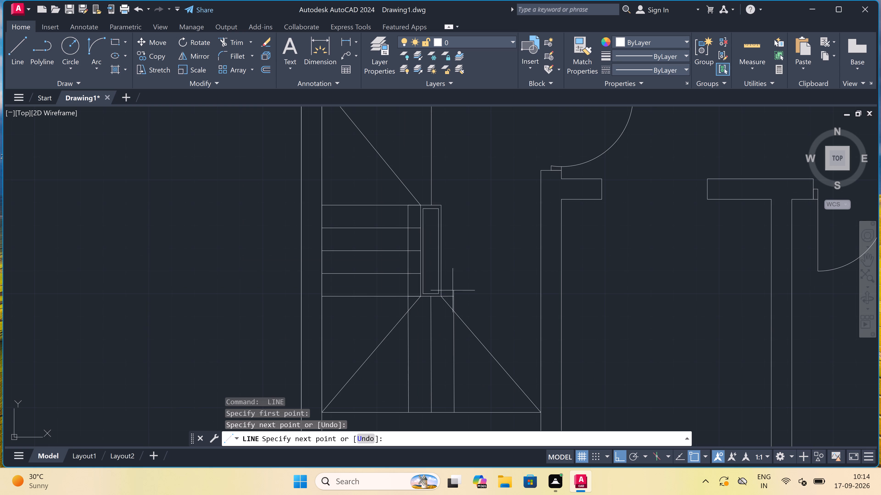
scroll(441, 210, "up", 4)
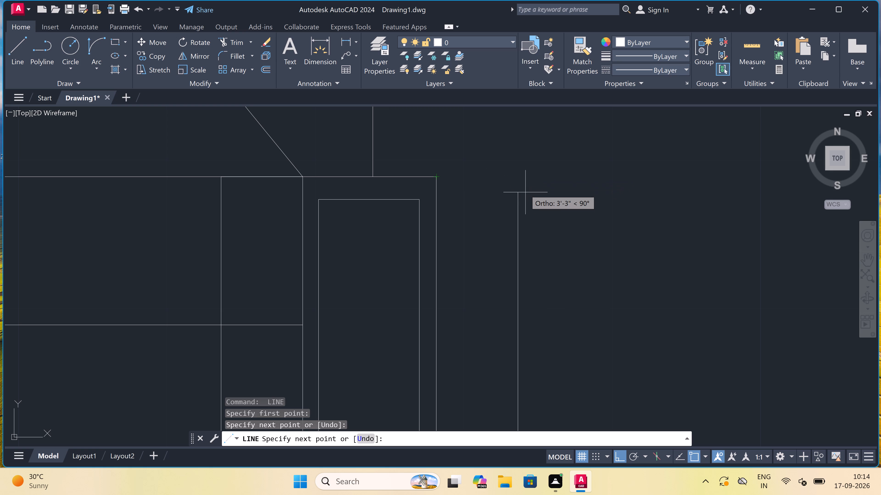
left_click(518, 178)
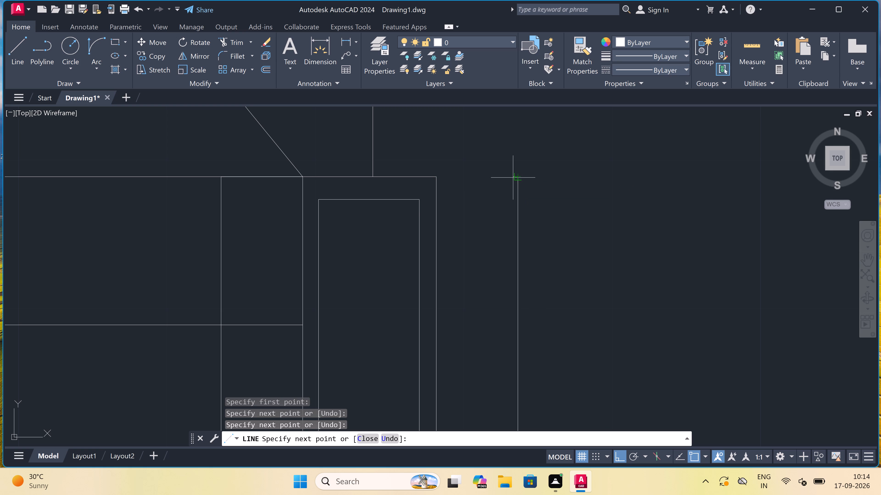
left_click(436, 180)
key("Escape")
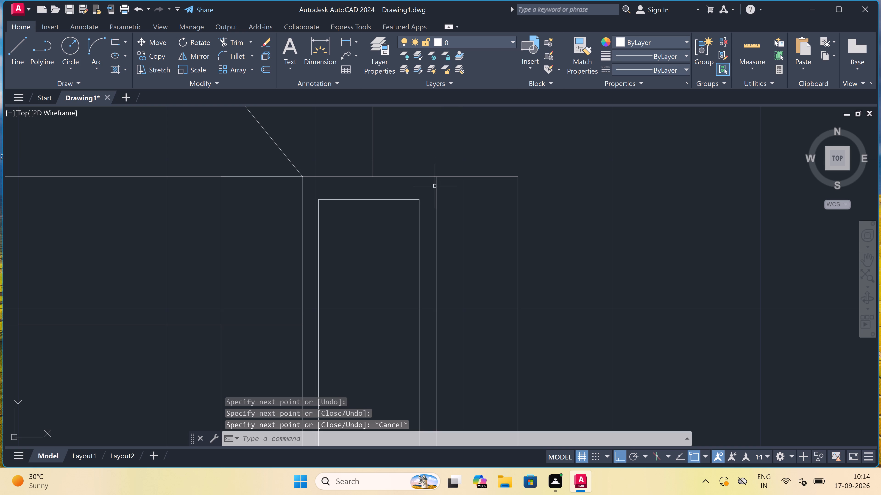
Trim away the top edge of the stairwell's inner rectangle.
type("tr")
key("space")
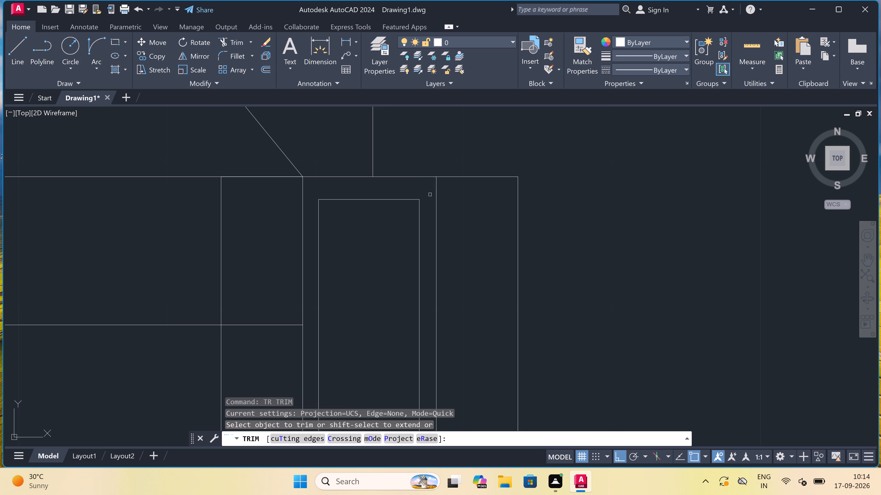
left_click(407, 191)
left_click(406, 221)
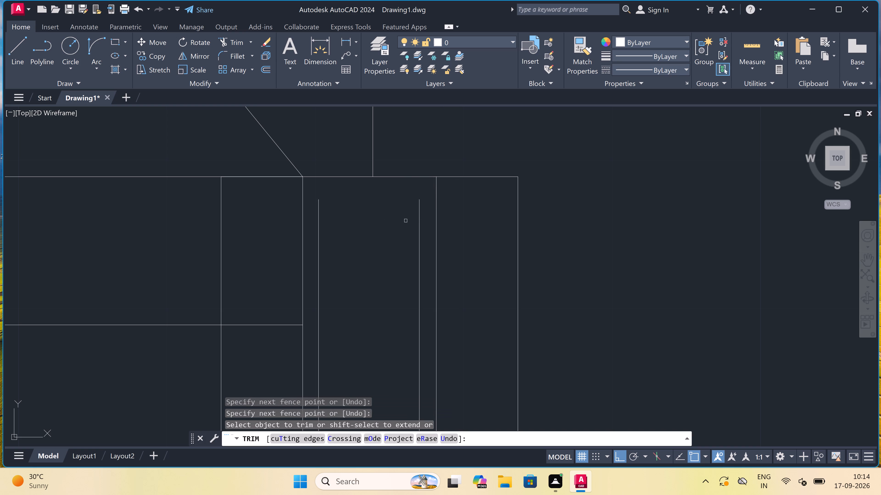
Trim the three intermediate tread lines back to the widened stairwell's new left edge.
scroll(307, 221, "down", 3)
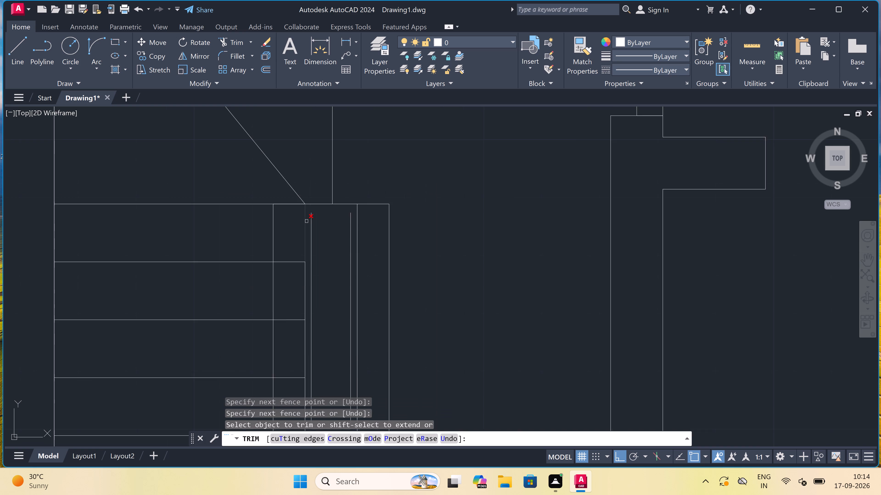
scroll(299, 230, "down", 1)
scroll(297, 239, "up", 1)
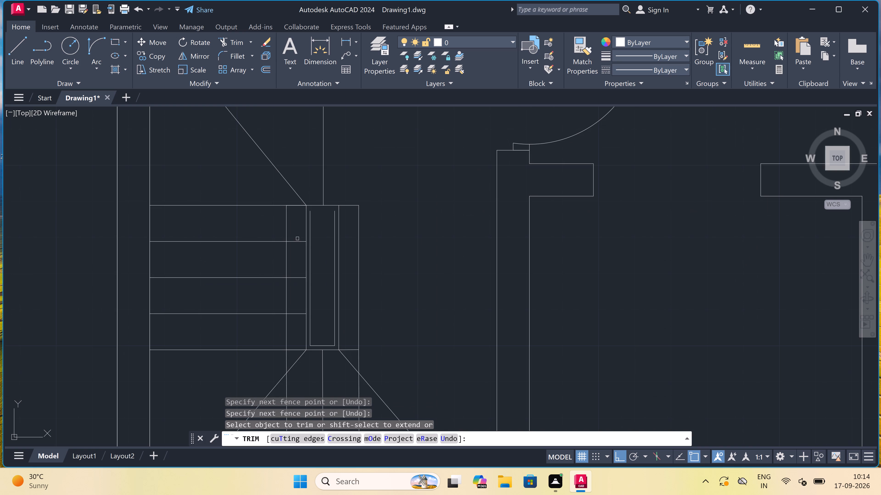
left_click(296, 234)
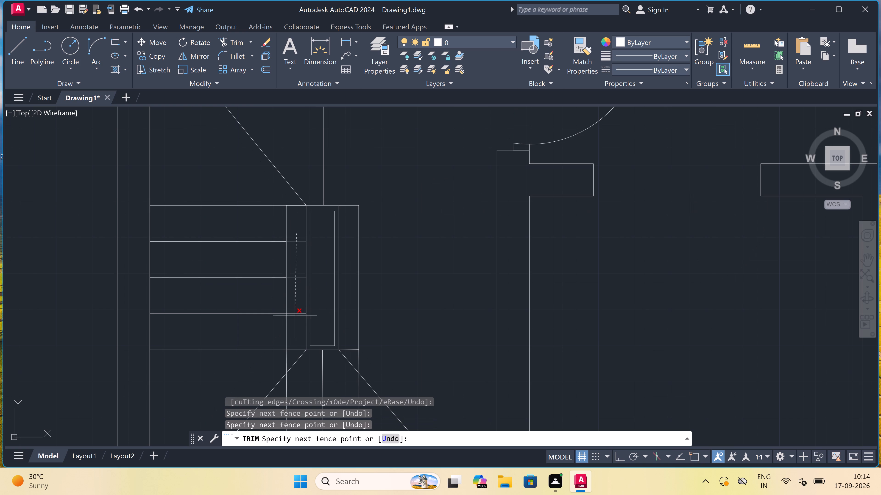
left_click(297, 323)
Trim away the old left edges of the stairwell's inner and outer rectangles and the inner rectangle's bottom edge.
left_click(297, 323)
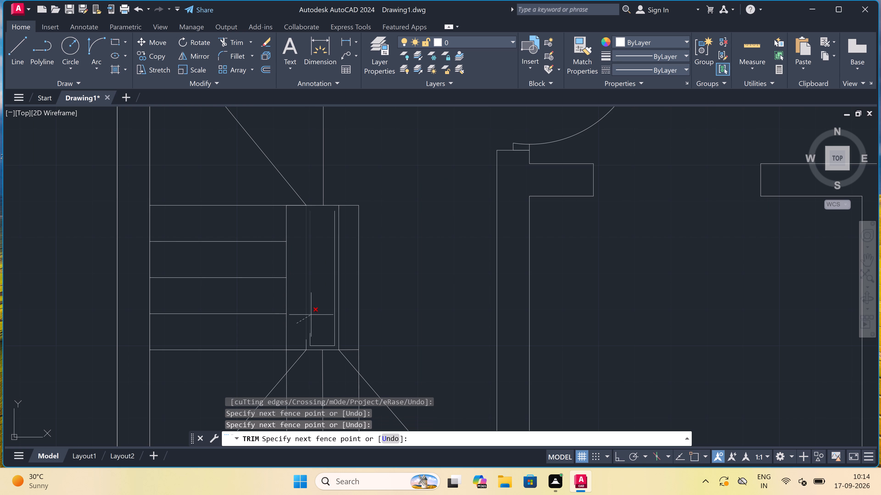
left_click(311, 315)
scroll(307, 346, "up", 4)
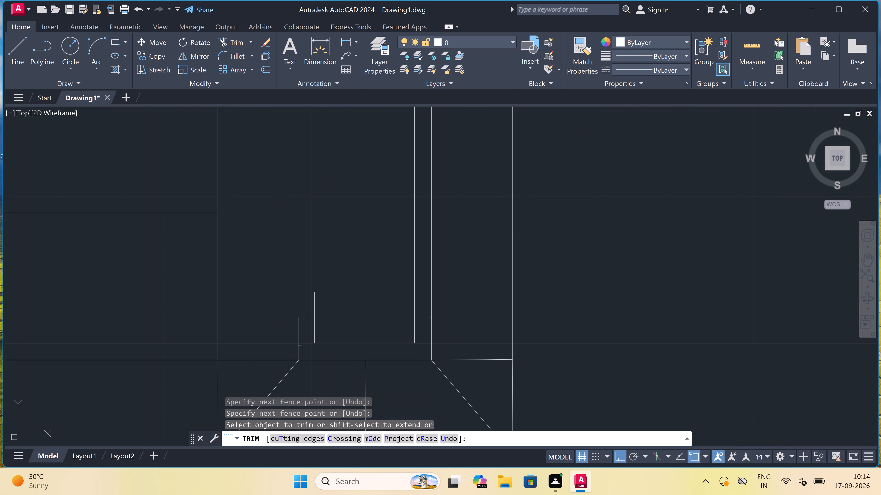
left_click(295, 352)
left_click(317, 335)
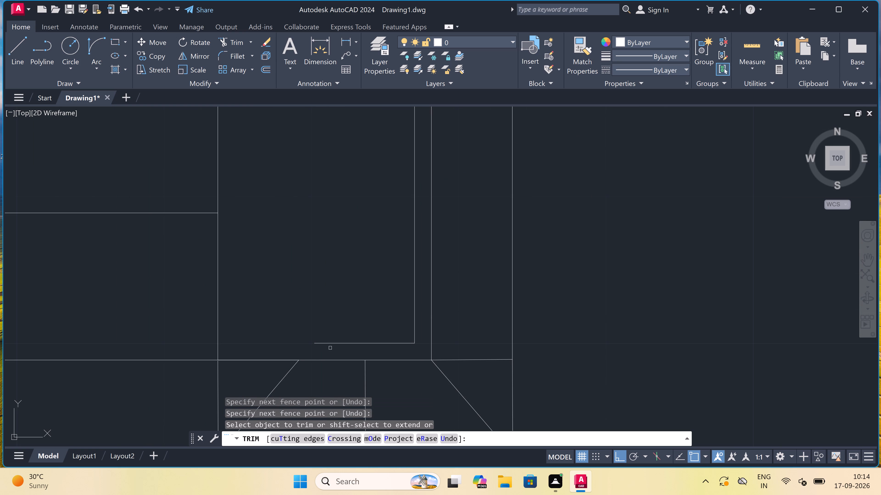
left_click(330, 348)
left_click(330, 332)
scroll(330, 332, "down", 3)
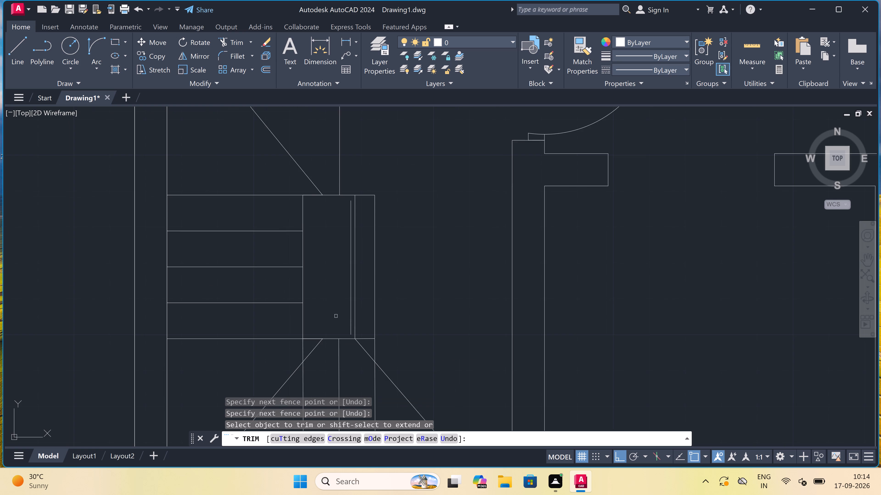
Trim away the old right edges of the stairwell's inner and outer rectangles, including their leftover stubs.
scroll(337, 312, "up", 1)
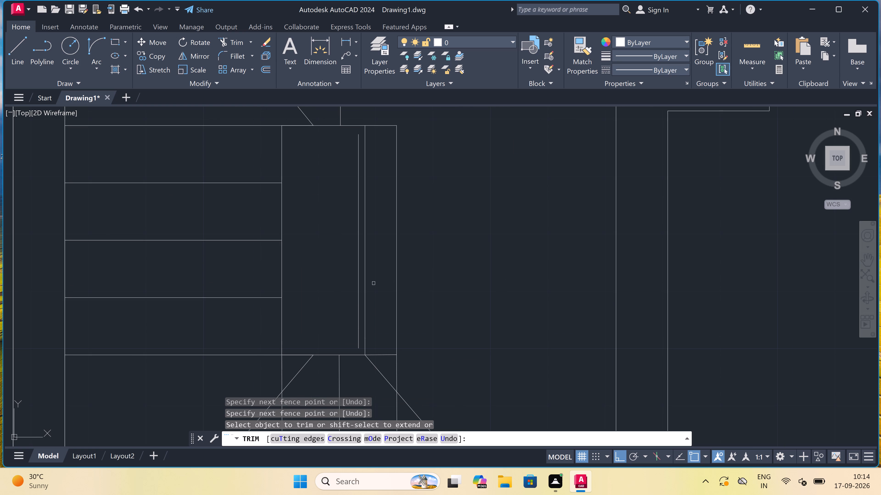
left_click(374, 283)
left_click(332, 293)
scroll(354, 344, "up", 3)
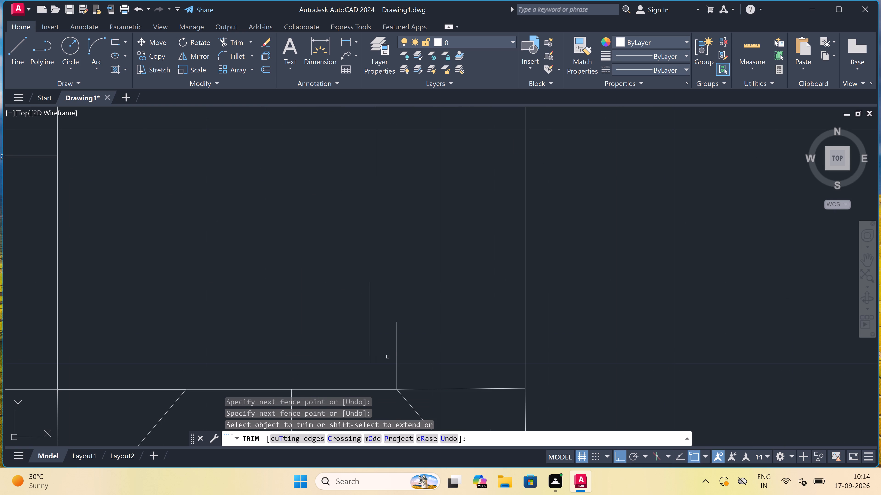
left_click(400, 356)
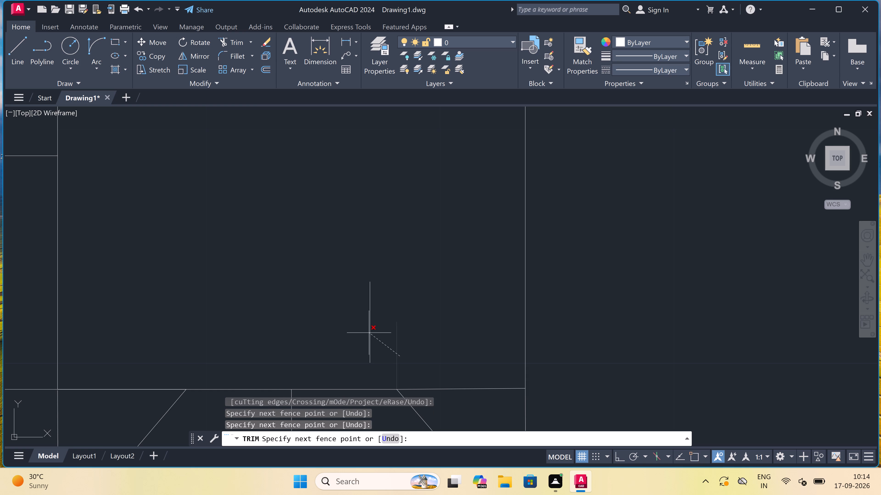
left_click(364, 328)
key("Escape")
Erase both corner diagonals of the lower landing.
scroll(364, 328, "down", 2)
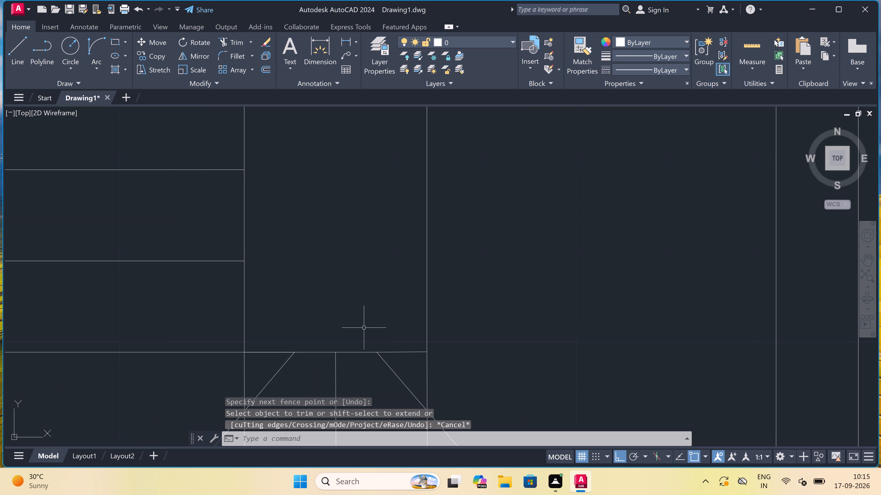
scroll(361, 323, "down", 3)
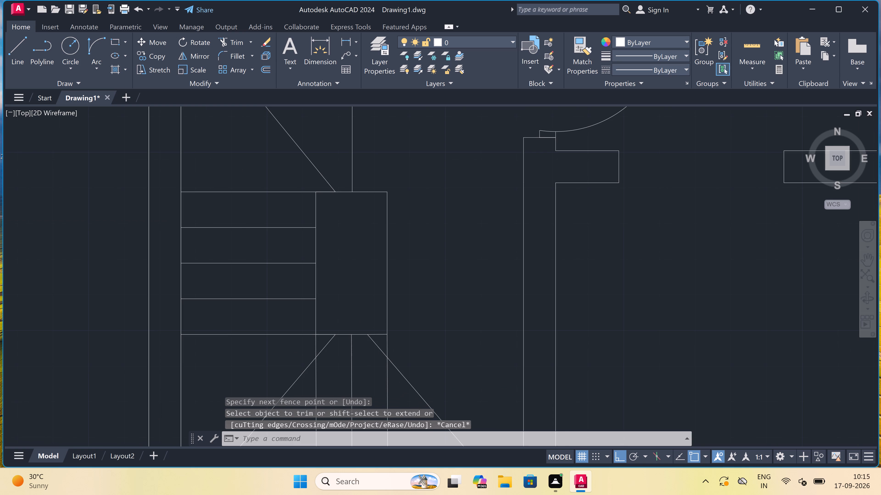
scroll(361, 323, "down", 3)
scroll(360, 337, "up", 3)
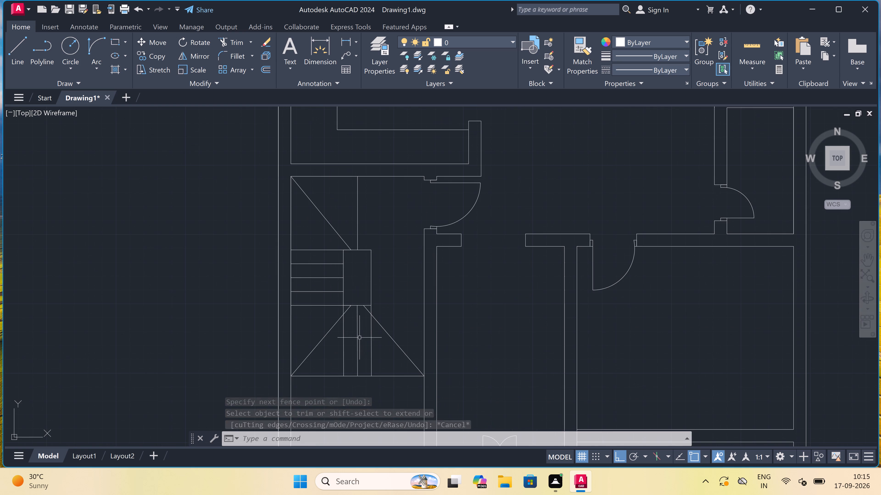
scroll(334, 324, "up", 2)
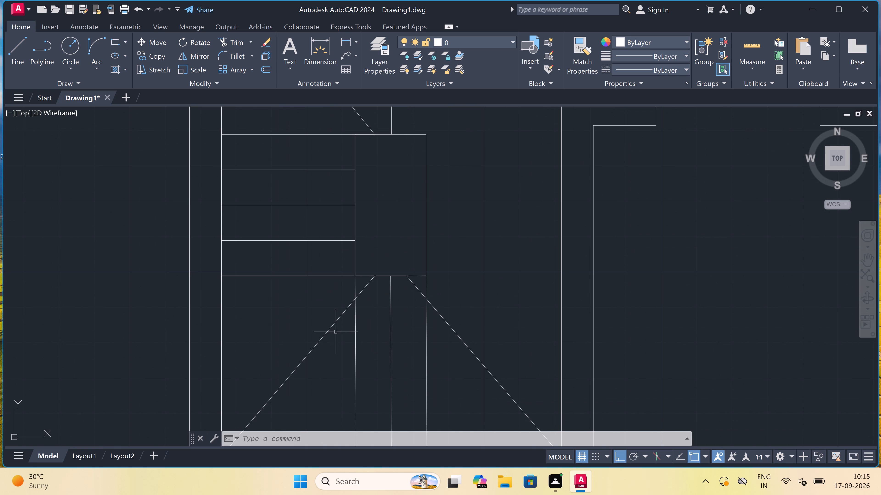
left_click(332, 328)
key("Delete")
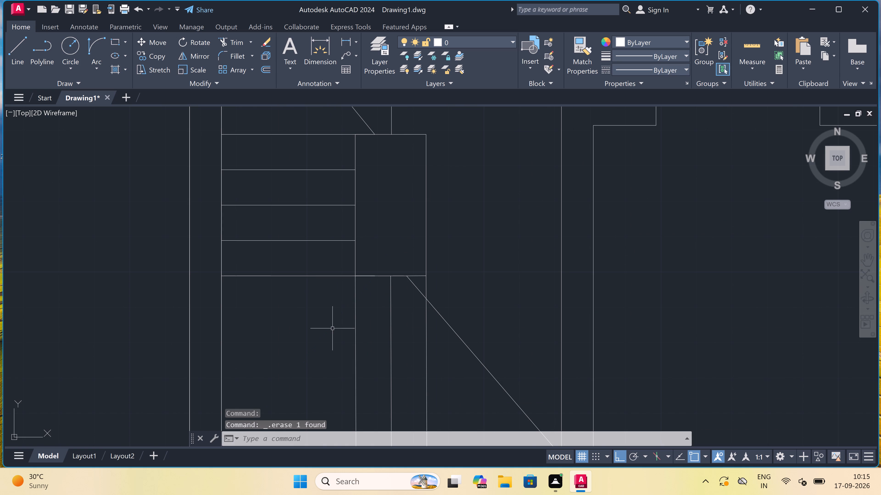
left_click(457, 331)
key("Delete")
scroll(458, 333, "down", 5)
scroll(449, 319, "up", 4)
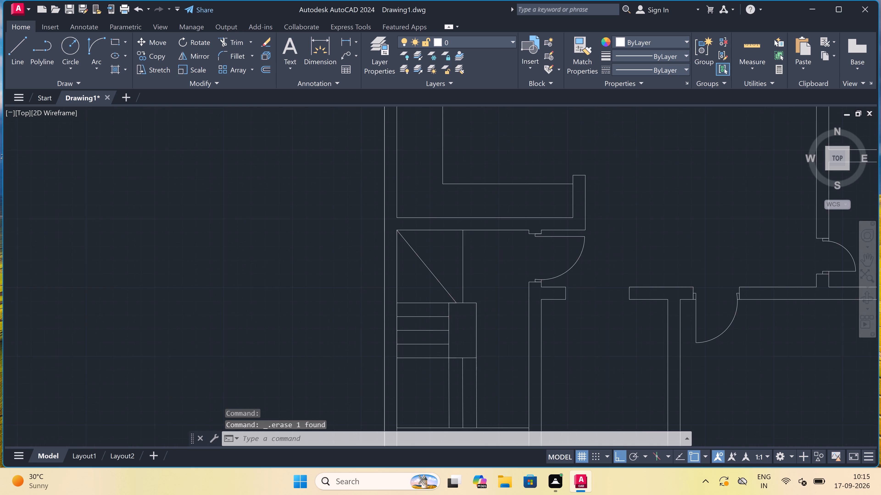
Erase the remaining corner diagonal of the upper landing.
scroll(499, 252, "up", 2)
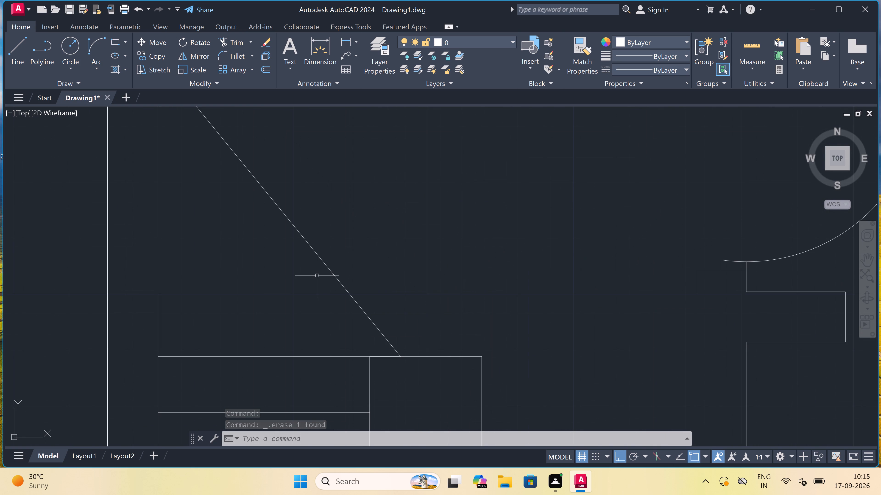
left_click(323, 264)
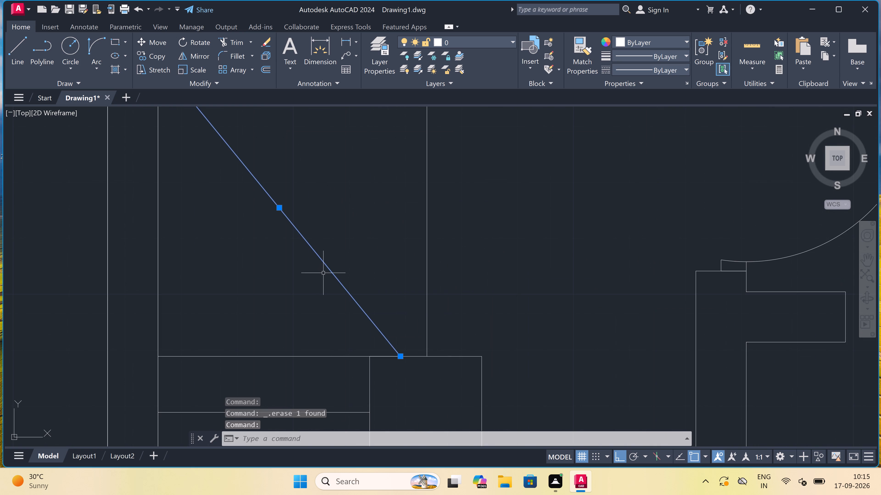
key("Delete")
scroll(323, 272, "down", 3)
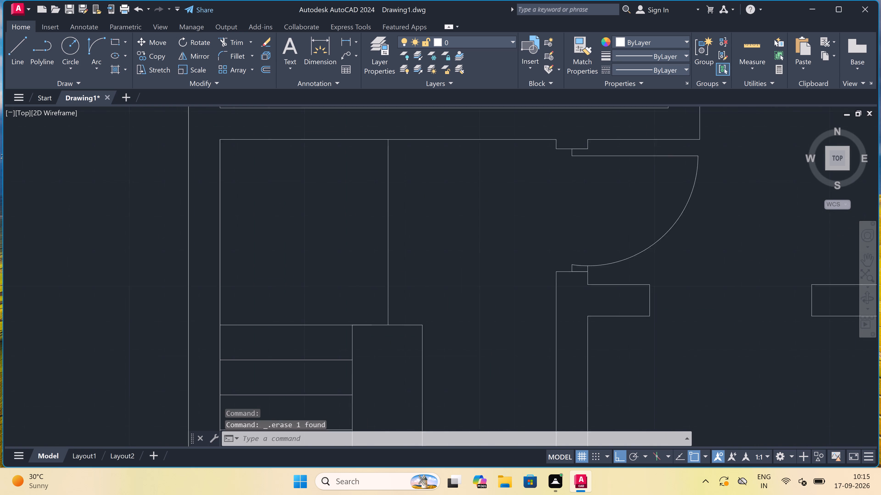
scroll(324, 272, "down", 1)
scroll(324, 273, "up", 1)
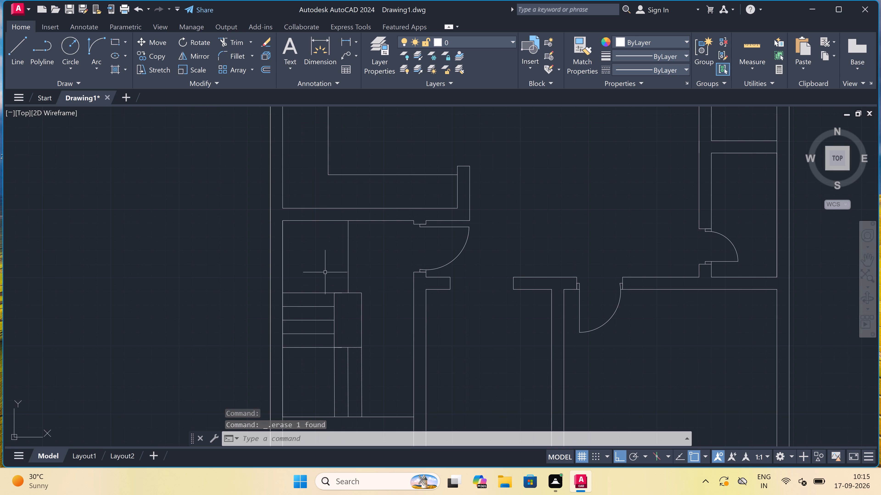
Draw vertical lines from both top corners of the central stairwell up to the wall above the upper landing.
scroll(338, 264, "up", 1)
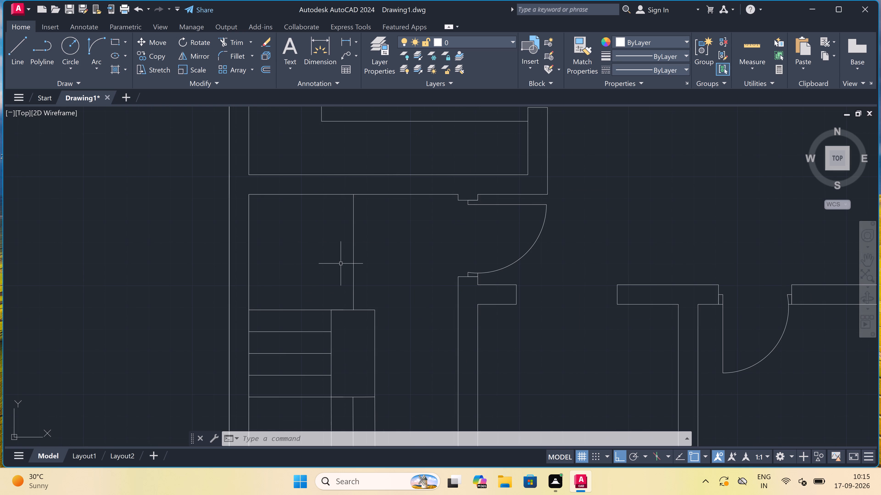
scroll(340, 264, "up", 2)
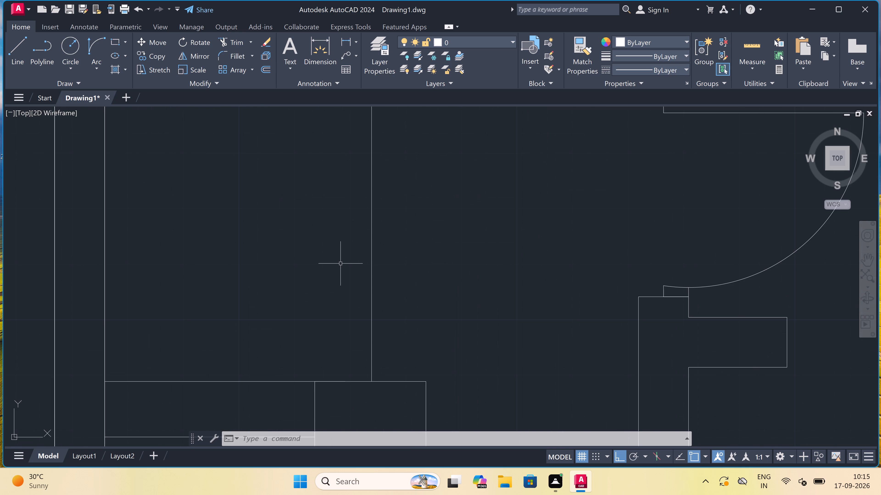
type("l")
key("space")
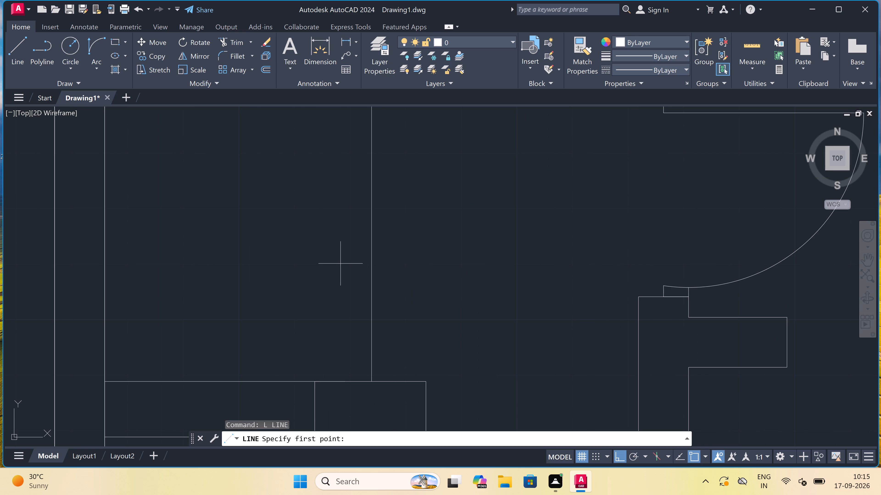
scroll(337, 262, "down", 1)
left_click_drag(325, 337, 326, 338)
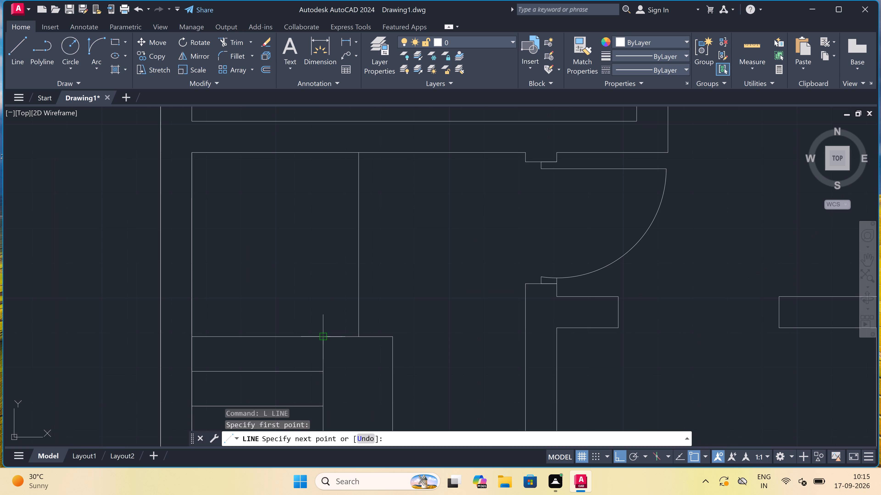
left_click_drag(326, 338, 327, 340)
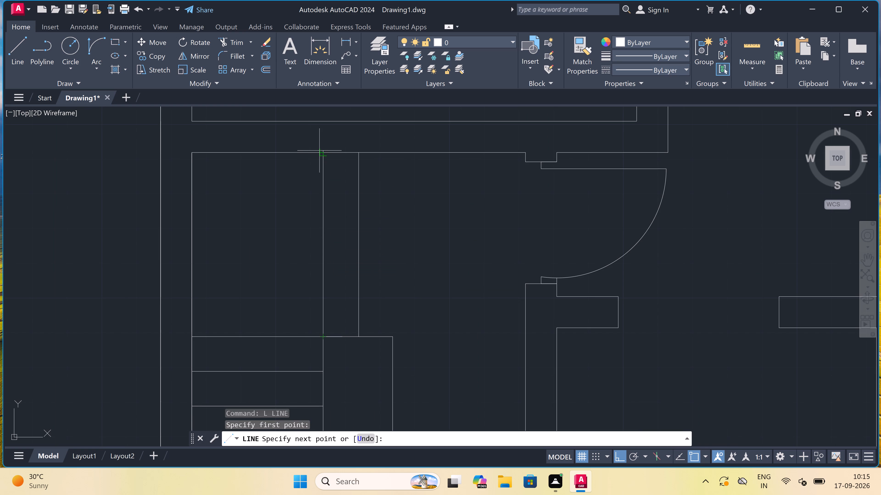
left_click(319, 151)
key("Escape")
key("space")
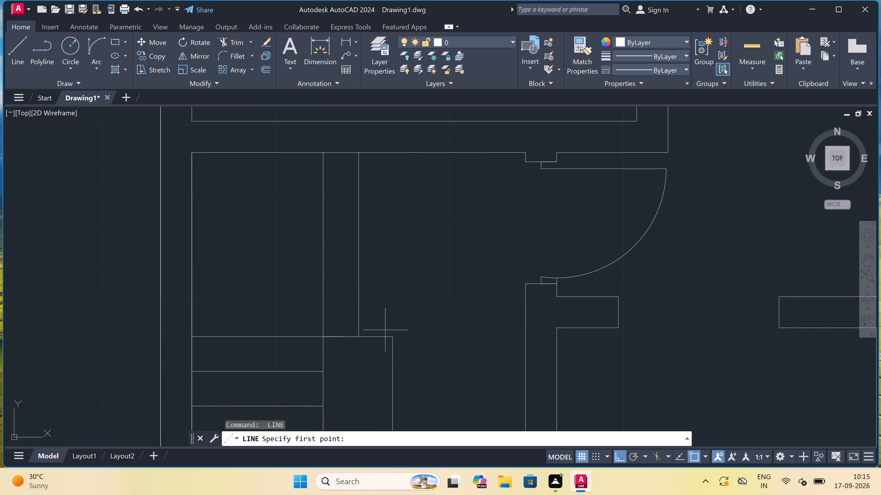
left_click_drag(392, 338, 392, 331)
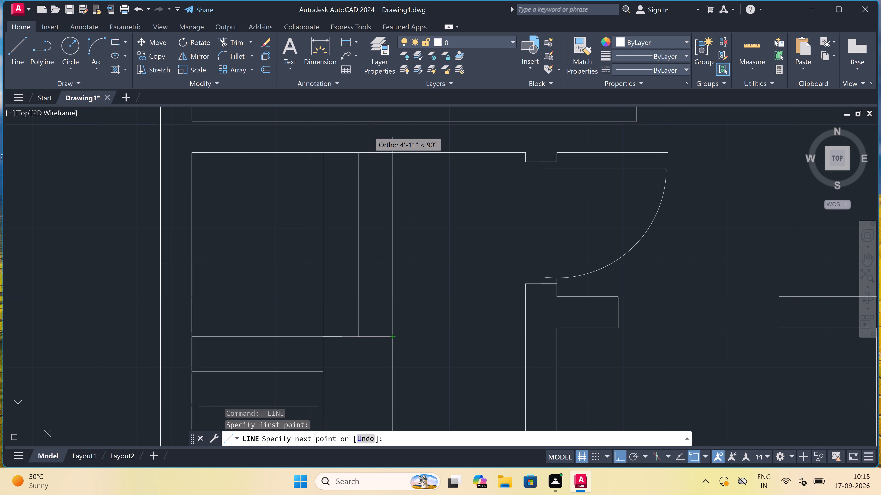
left_click(390, 153)
key("Escape")
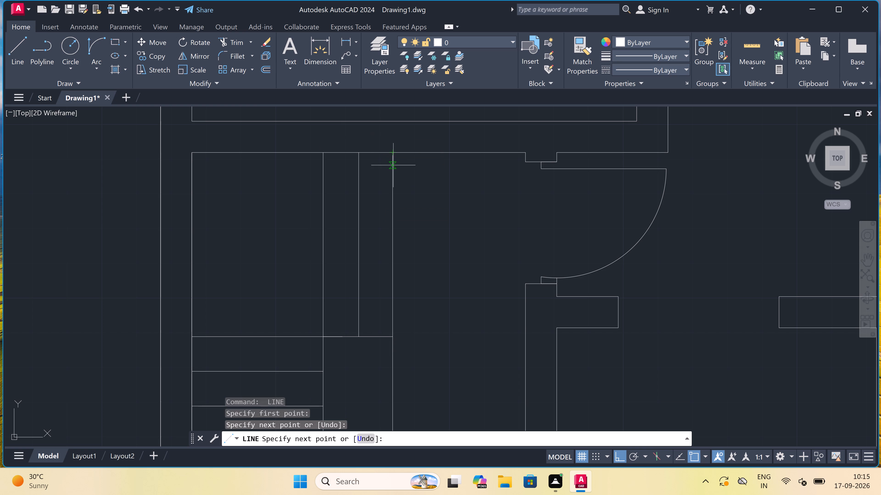
Copy the left flight's five tread lines horizontally so they start at the right edge of the central stairwell.
scroll(394, 167, "down", 3)
scroll(399, 176, "up", 3)
scroll(401, 180, "down", 2)
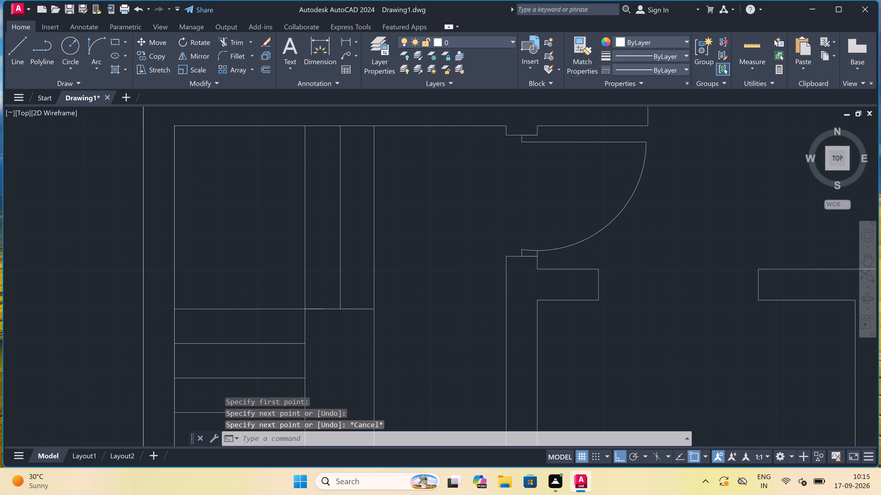
scroll(412, 234, "up", 1)
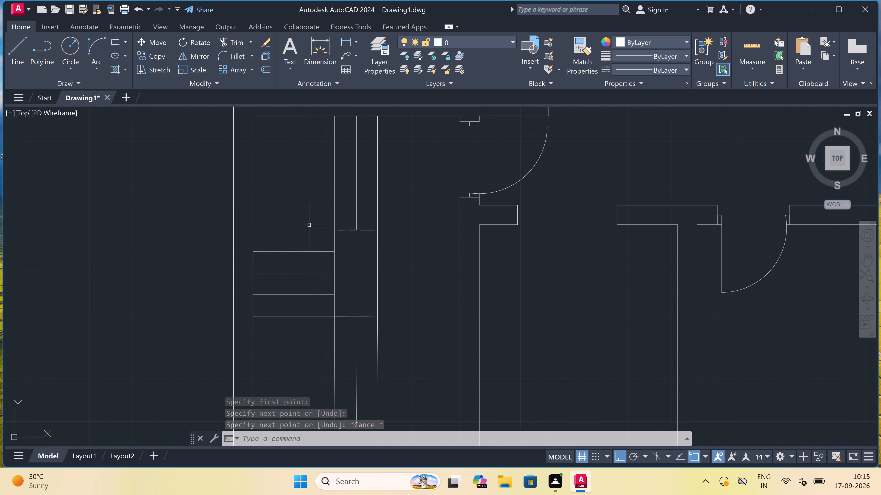
left_click_drag(309, 224, 305, 241)
left_click(276, 328)
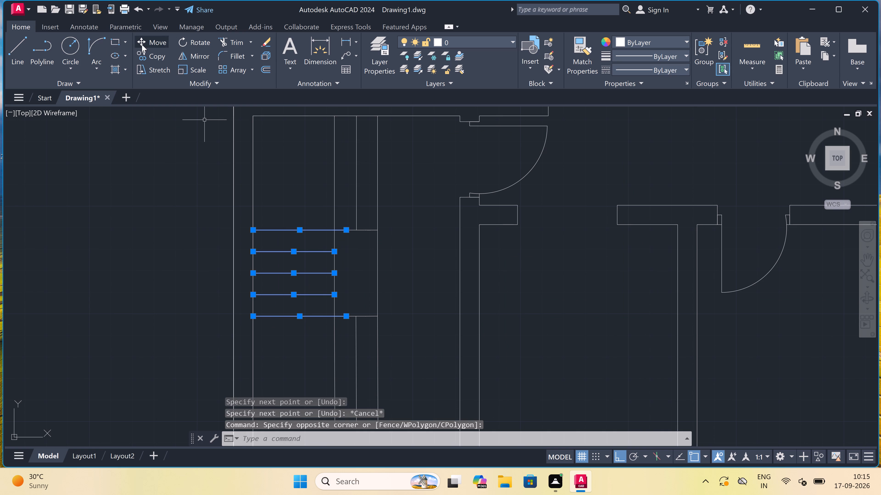
left_click(149, 53)
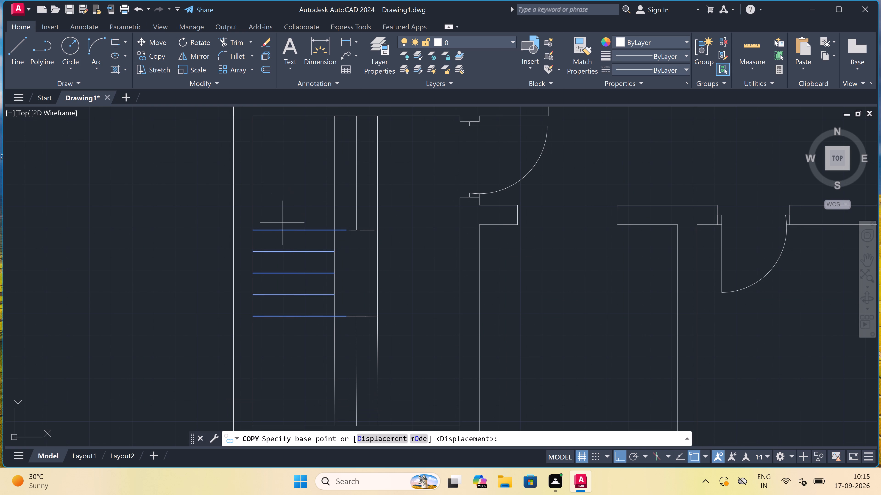
left_click_drag(251, 228, 254, 228)
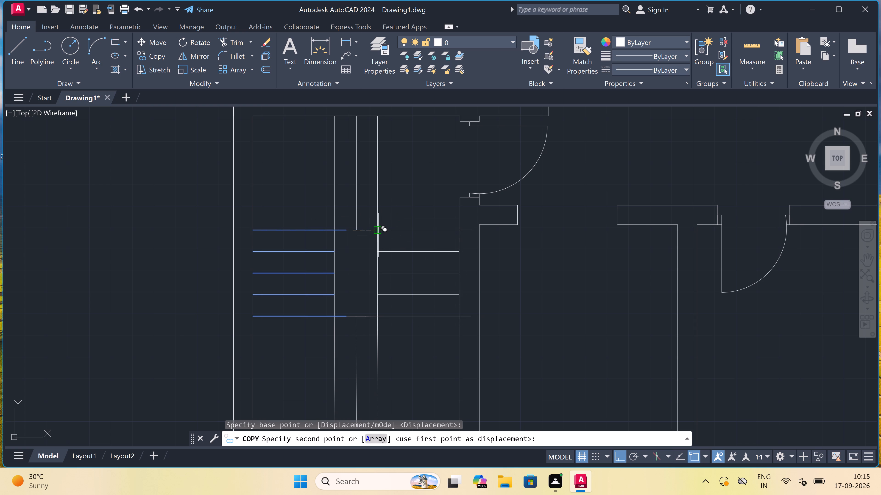
scroll(375, 233, "up", 5)
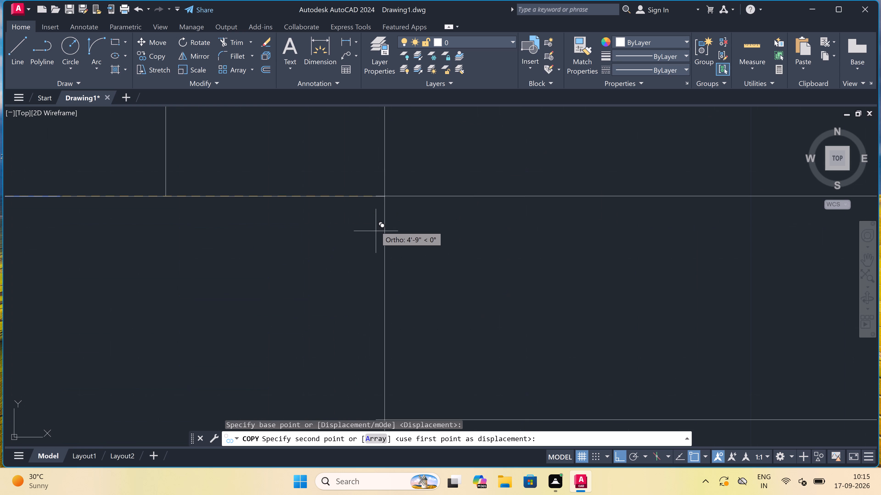
left_click(389, 198)
scroll(389, 198, "down", 2)
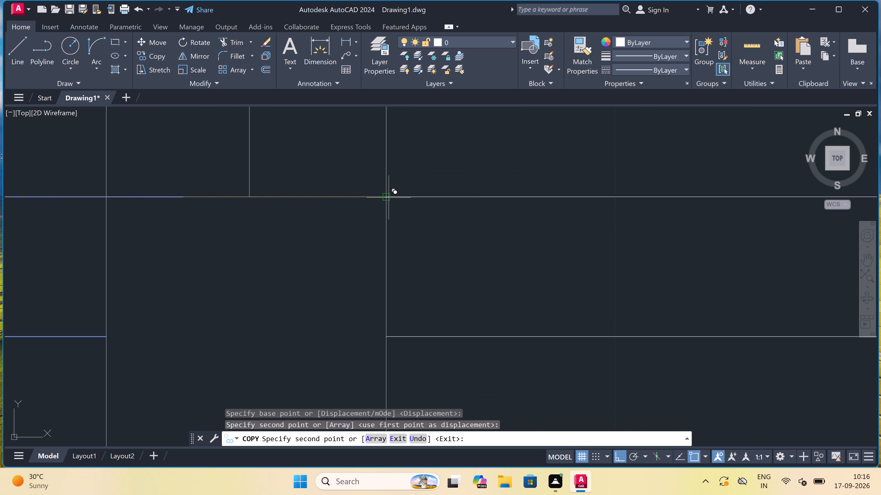
scroll(389, 198, "down", 2)
key("Escape")
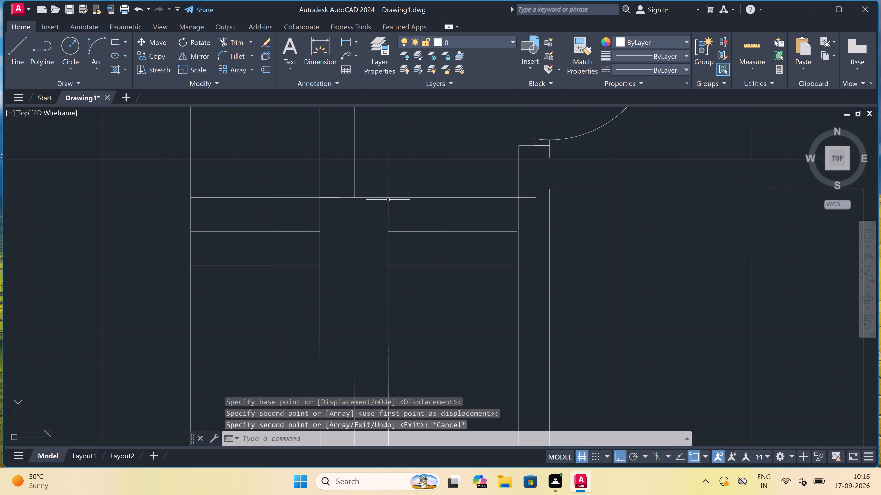
Trim the copied treads' overhangs past the right wall line and remove the top two copied treads.
key("r")
key("t")
key("Escape")
key("t")
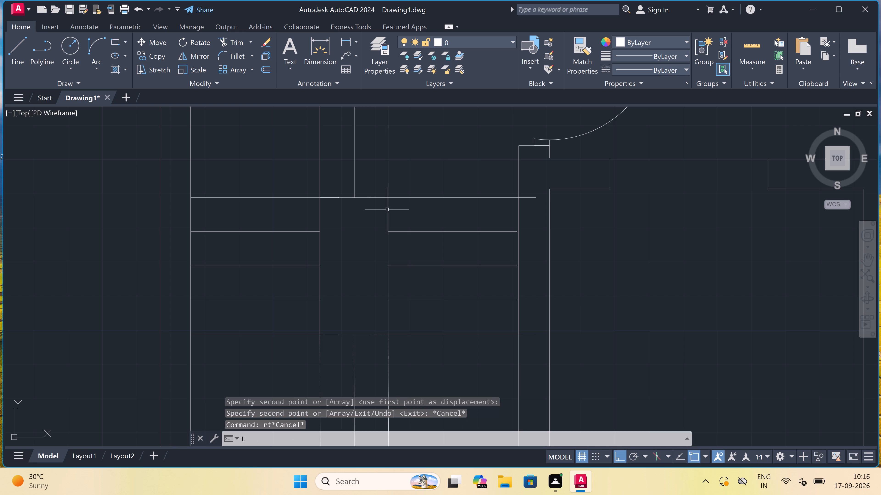
key("r")
key("space")
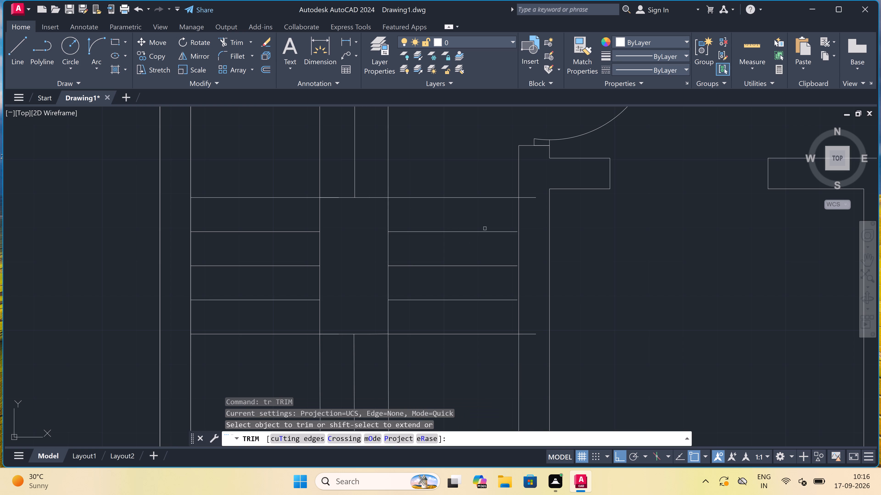
left_click(526, 194)
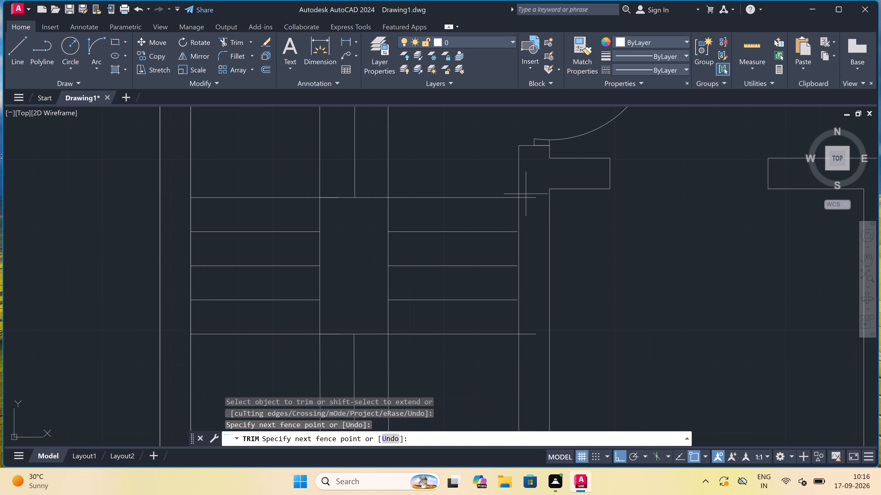
left_click(530, 344)
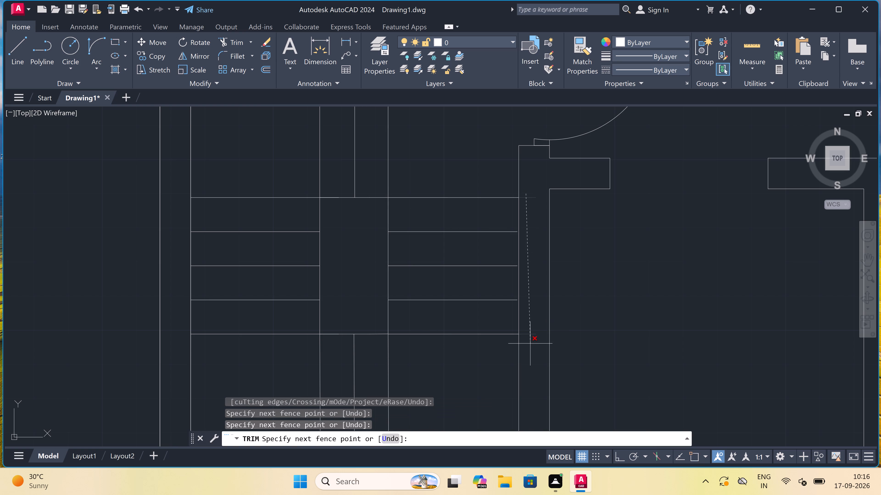
left_click(436, 190)
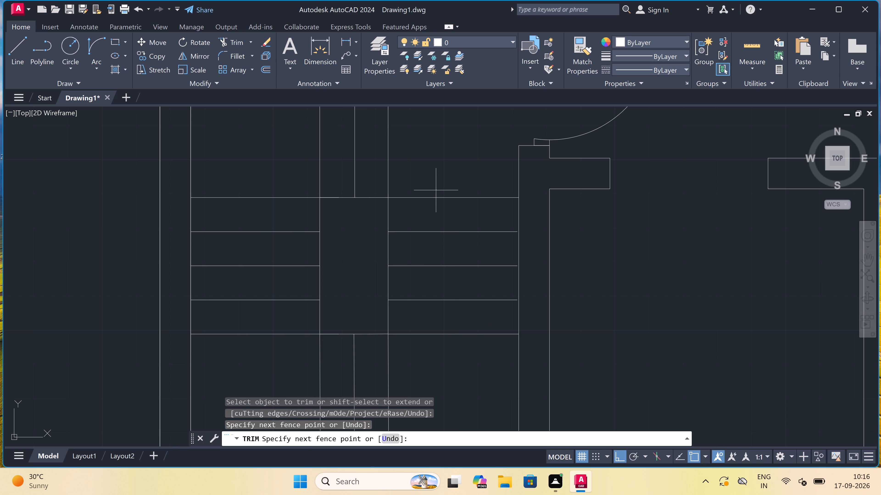
left_click(437, 240)
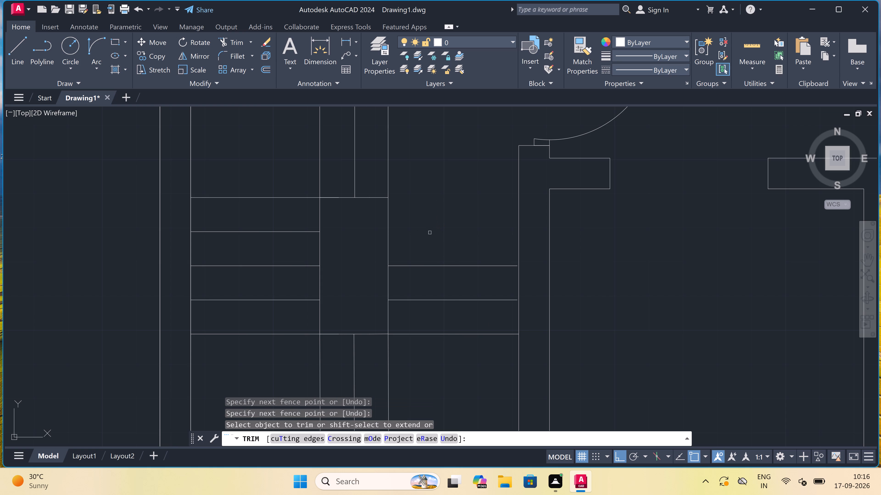
scroll(423, 225, "down", 3)
scroll(423, 225, "up", 1)
key("Escape")
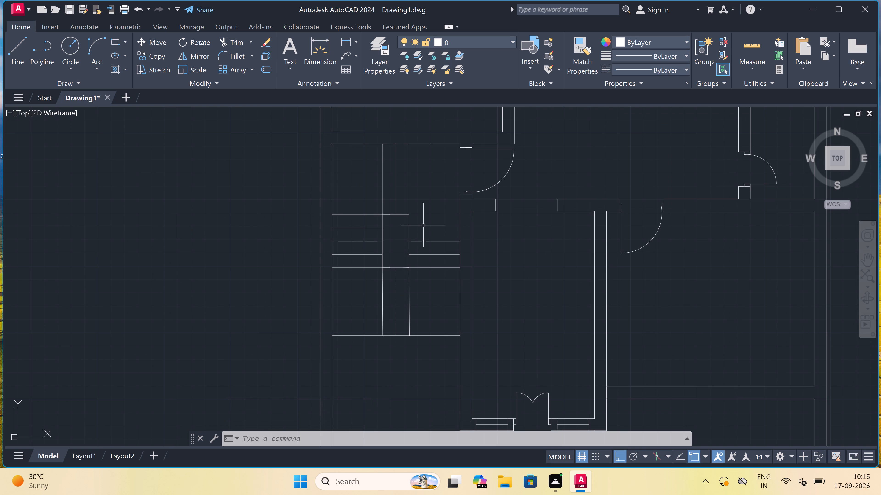
Draw the stair walking line from the upper landing's right part leftward, down about 7'-9", across the lower landing and up to the right flight's lower intermediate tread.
type("l")
key("space")
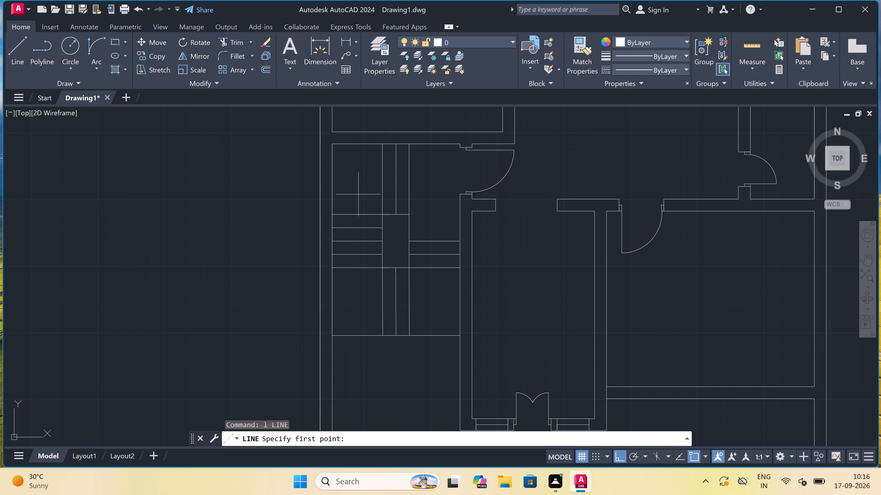
left_click(424, 175)
left_click(356, 185)
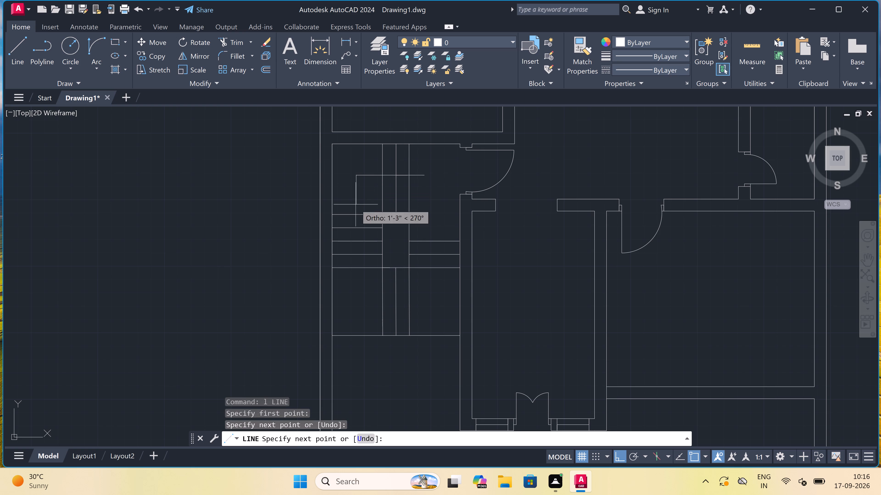
left_click(355, 298)
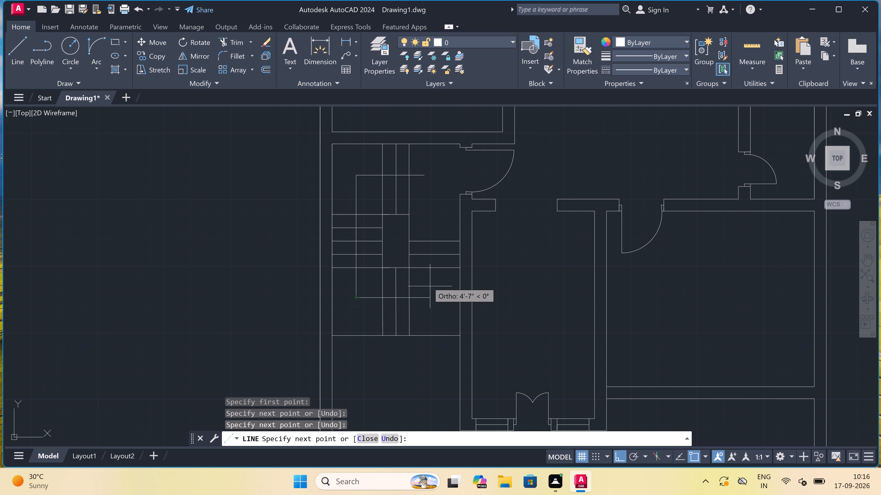
left_click(434, 298)
scroll(432, 245, "up", 3)
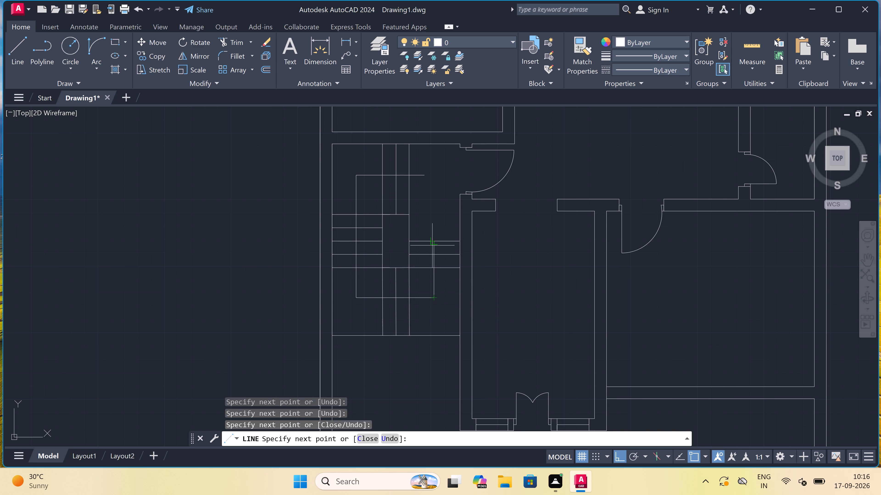
left_click(434, 282)
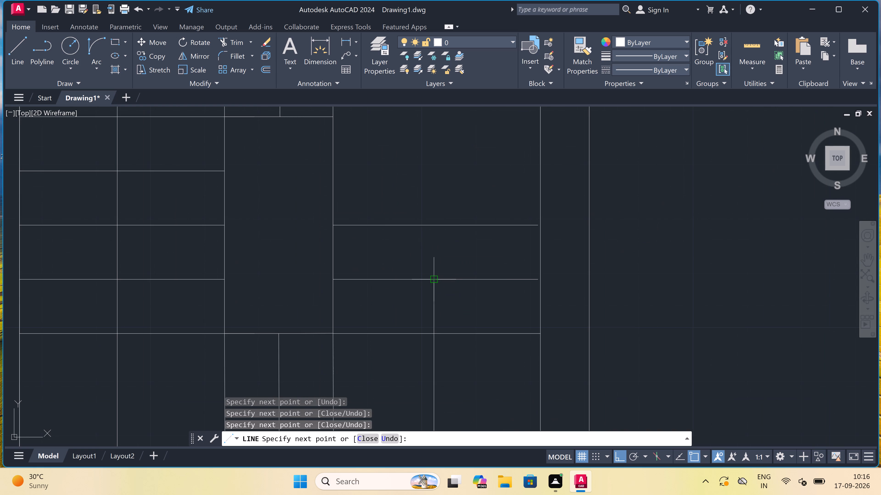
Draw a triangular arrowhead at the upper end of the stair walking line, with its base on the tread line below.
key("F8")
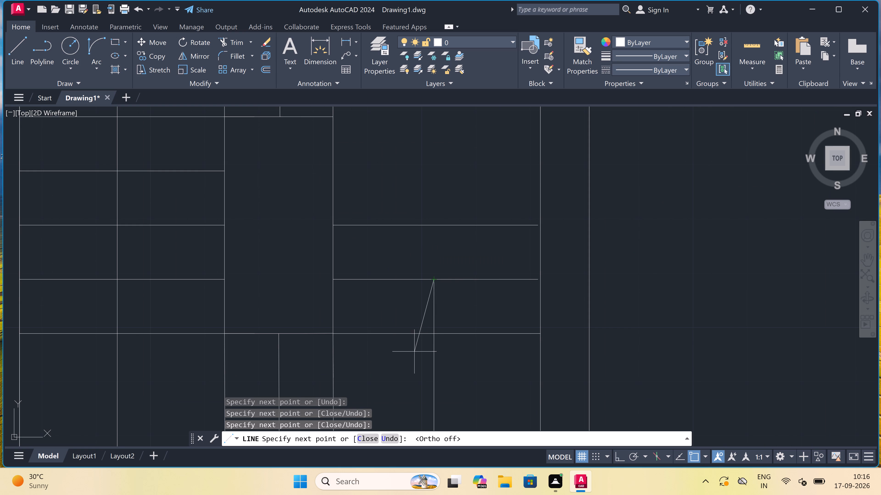
left_click(402, 333)
key("F8")
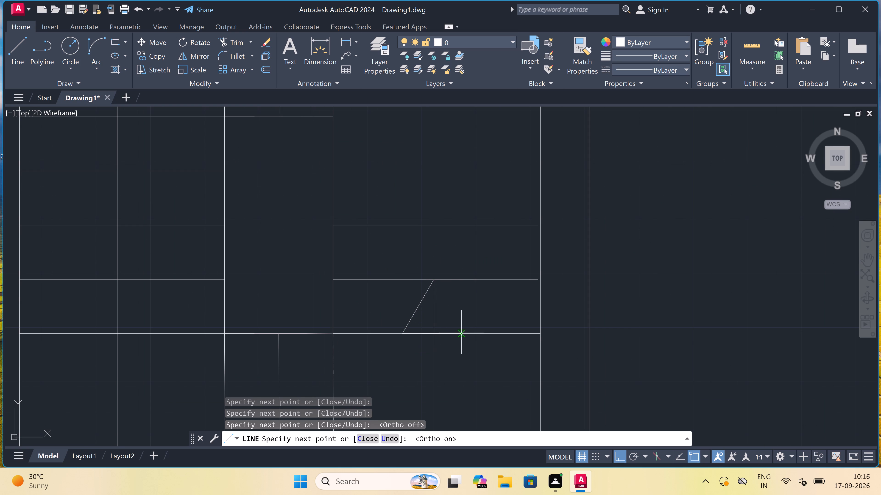
left_click(461, 332)
key("F8")
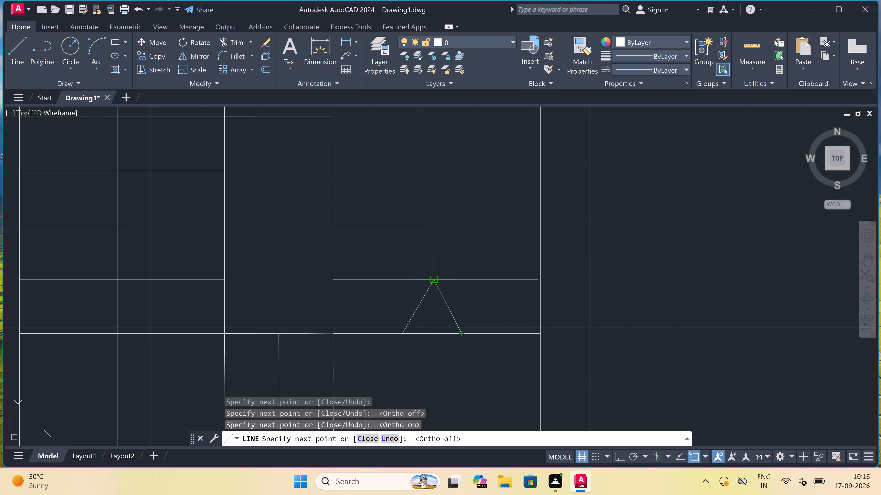
left_click(434, 282)
key("Escape")
Trim the walking line segment inside the arrowhead triangle.
type("tr")
key("space")
left_click(439, 304)
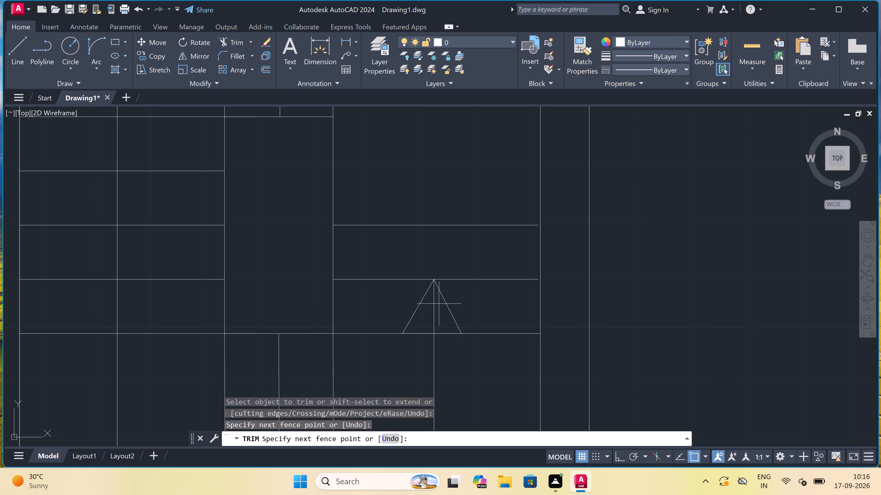
left_click(431, 315)
key("Escape")
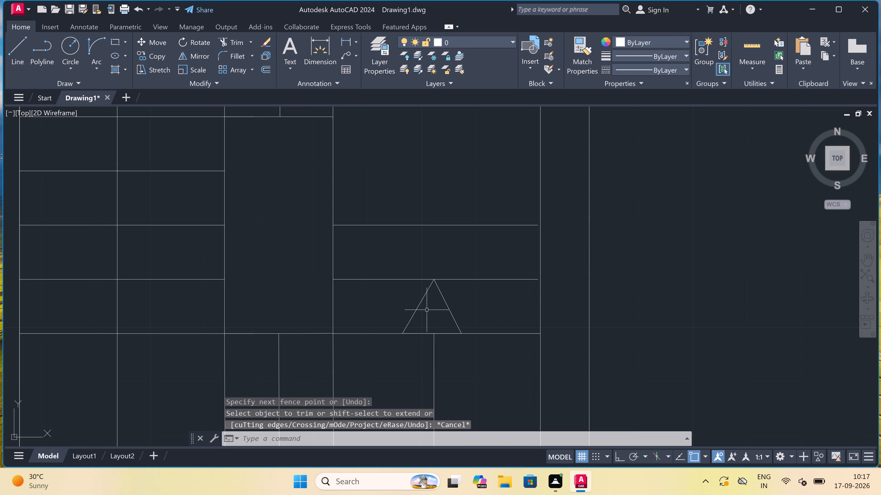
Trim the wall lines crossing the door opening of the plan's top-left room.
scroll(421, 295, "down", 6)
scroll(423, 294, "up", 3)
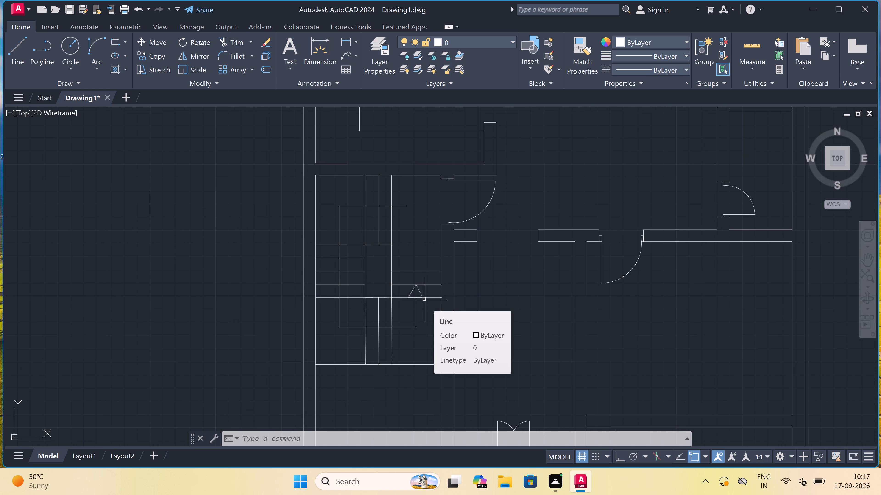
scroll(422, 298, "down", 3)
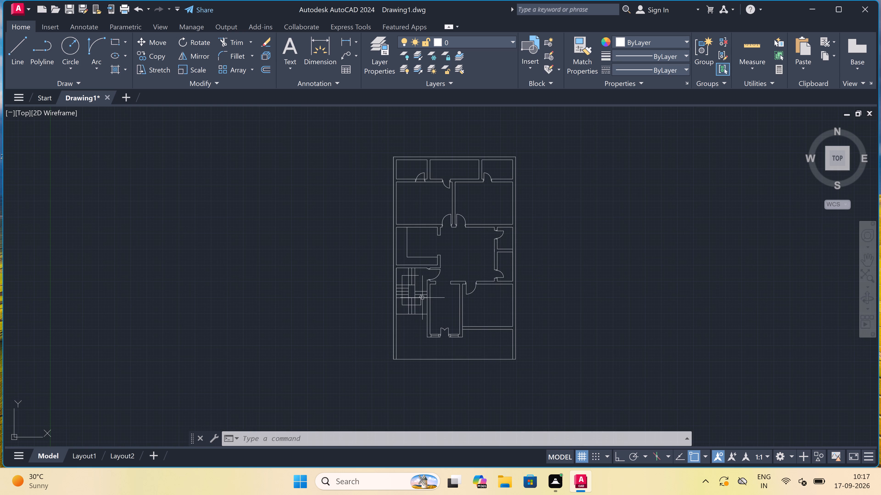
scroll(423, 152, "up", 3)
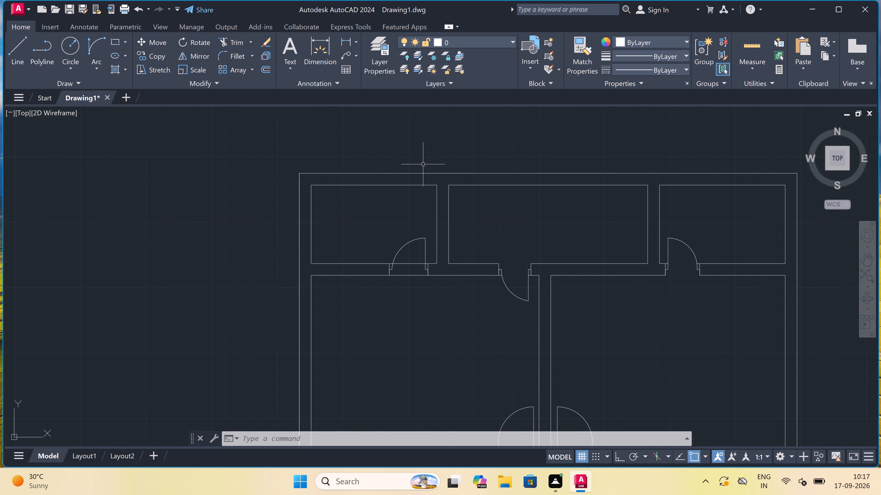
scroll(424, 244, "up", 1)
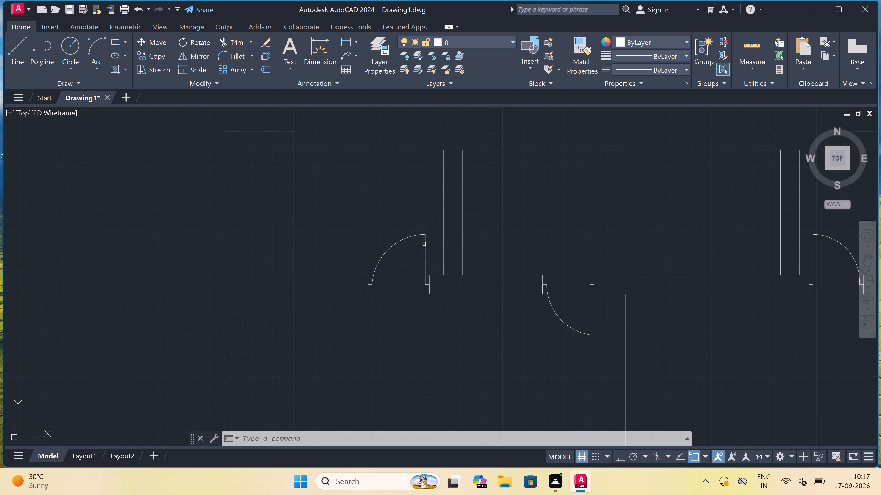
type("tr")
key("space")
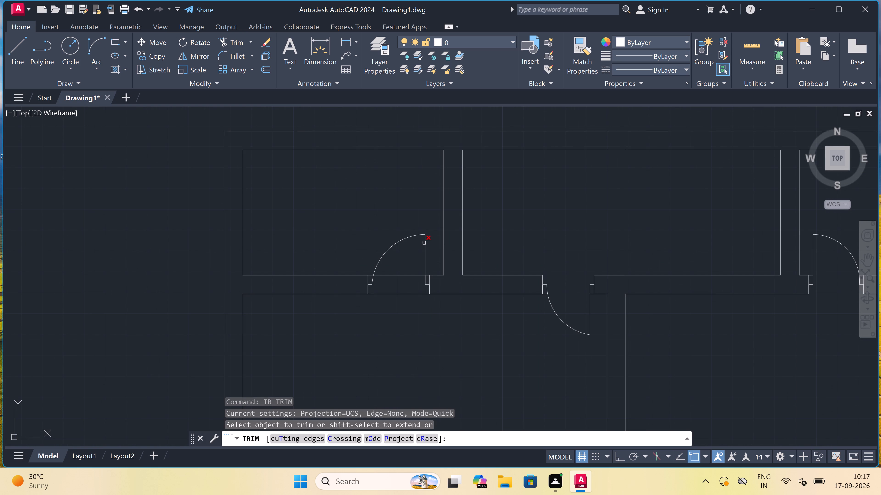
left_click(409, 266)
left_click(399, 328)
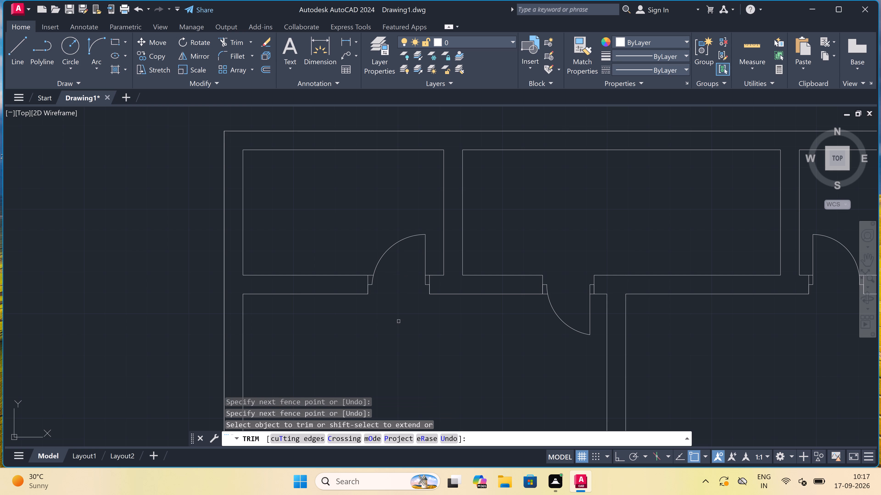
scroll(397, 294, "down", 4)
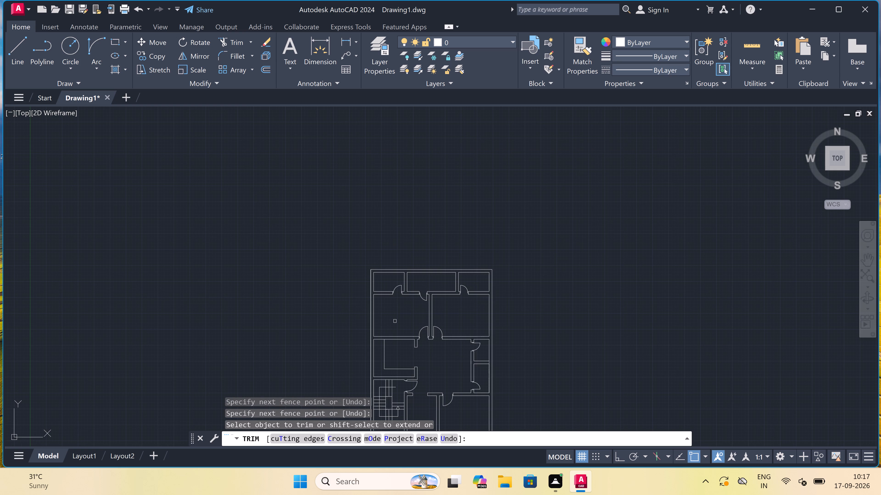
scroll(395, 321, "up", 2)
scroll(397, 307, "down", 3)
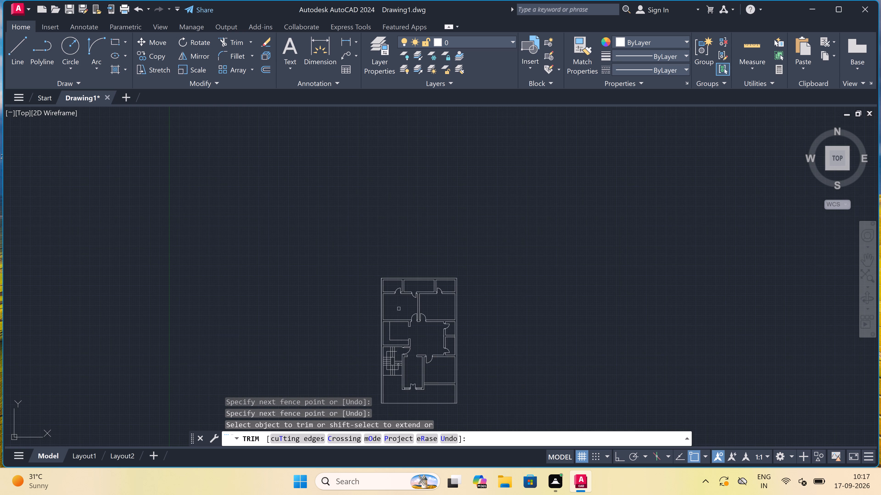
scroll(398, 404, "up", 3)
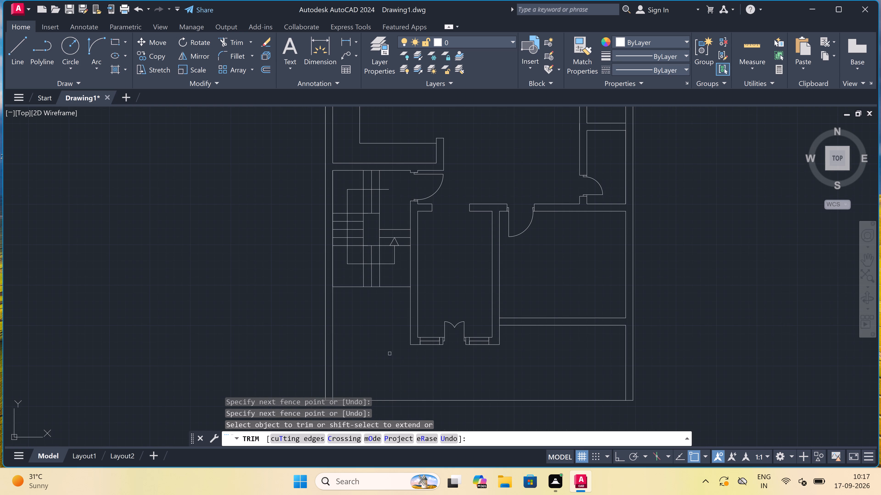
key("Escape")
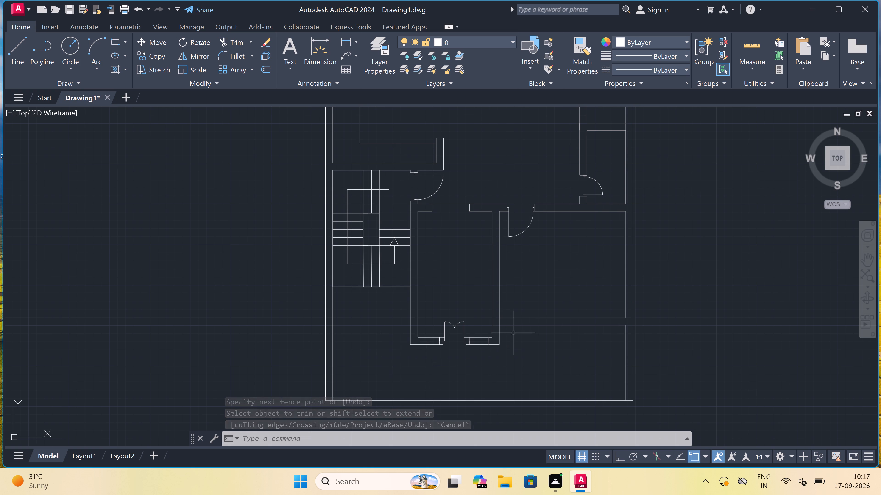
Trim the vertical wall line at the junction with the horizontal wall right of the double-door room, opening the wall corner.
scroll(520, 311, "up", 3)
key("space")
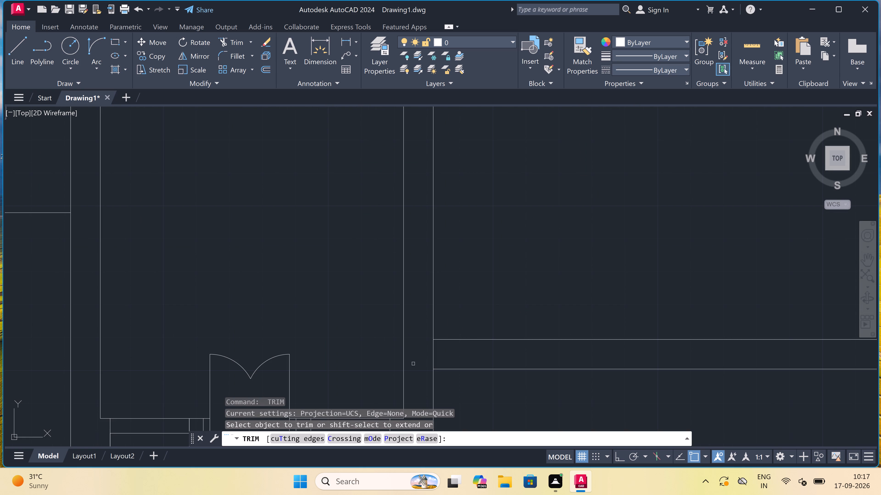
left_click(426, 360)
left_click(442, 357)
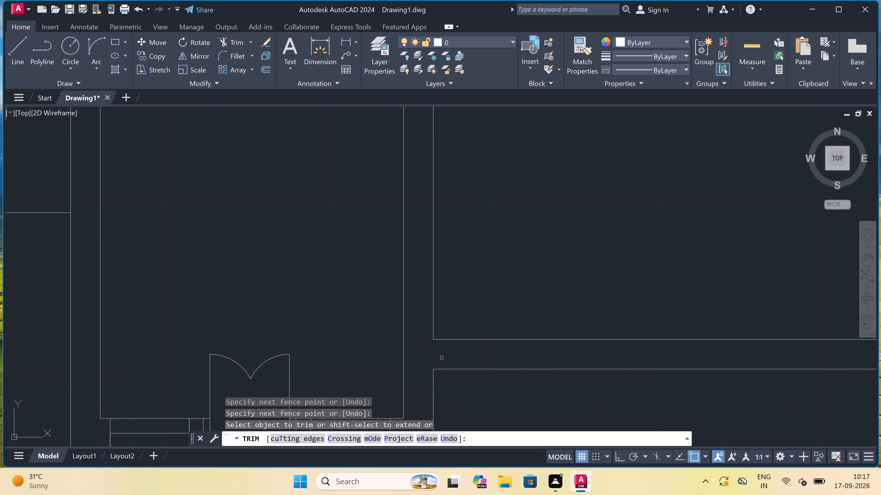
key("Escape")
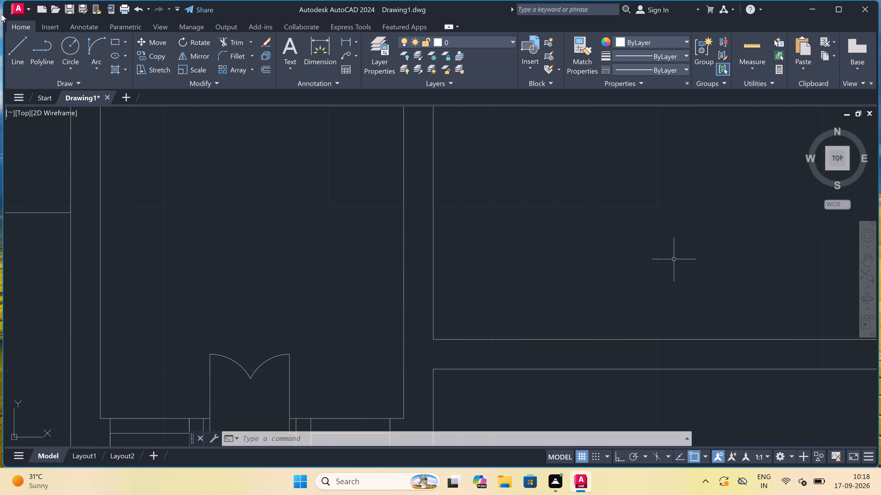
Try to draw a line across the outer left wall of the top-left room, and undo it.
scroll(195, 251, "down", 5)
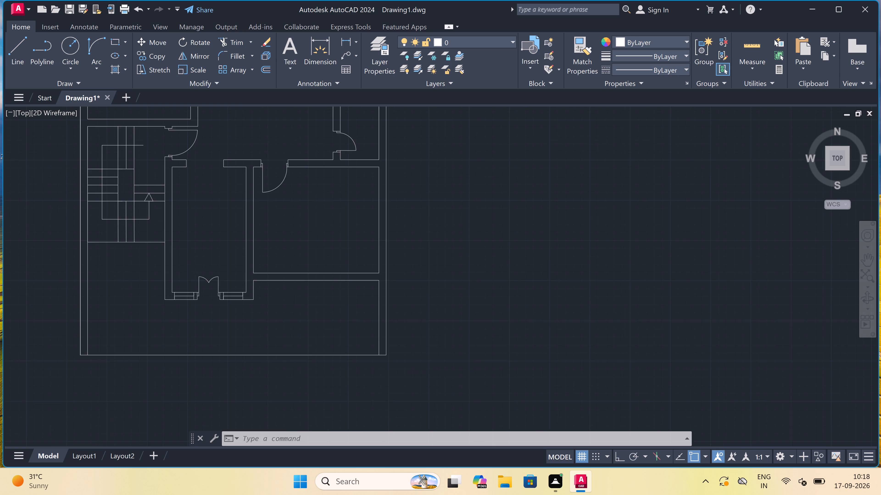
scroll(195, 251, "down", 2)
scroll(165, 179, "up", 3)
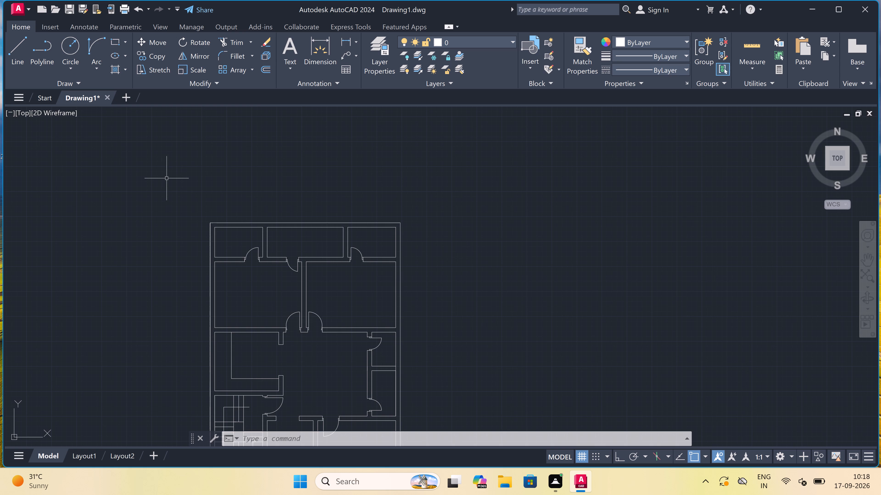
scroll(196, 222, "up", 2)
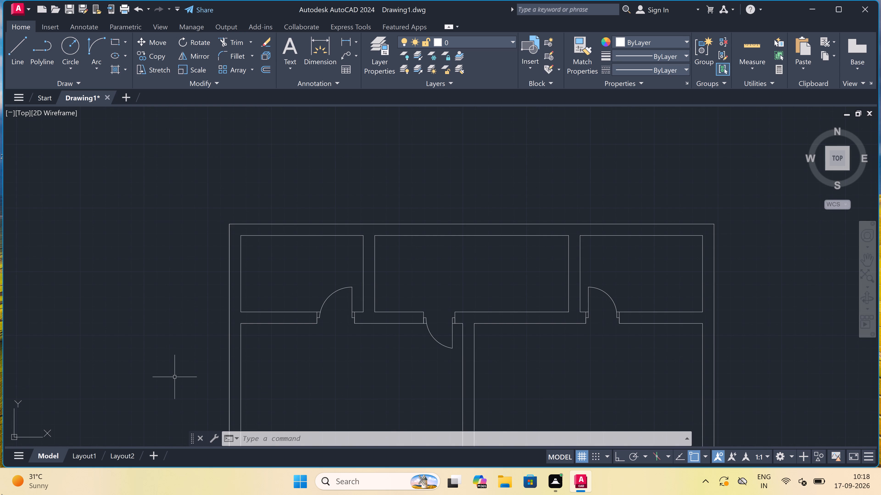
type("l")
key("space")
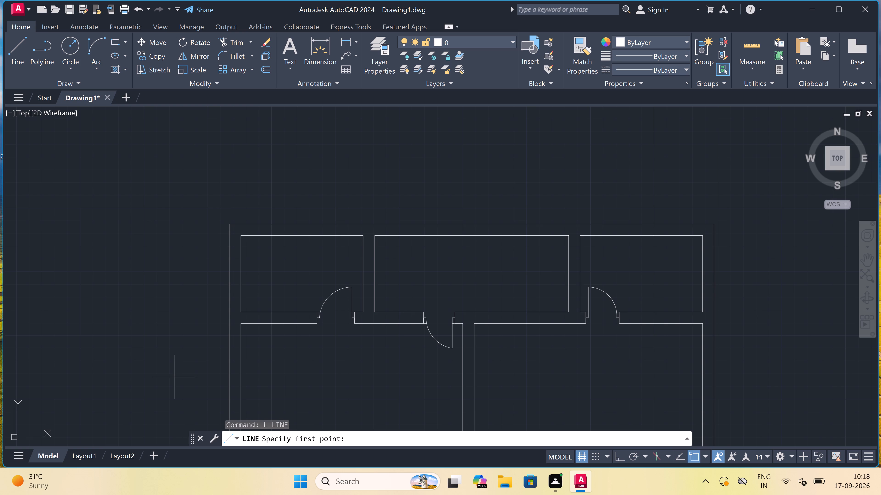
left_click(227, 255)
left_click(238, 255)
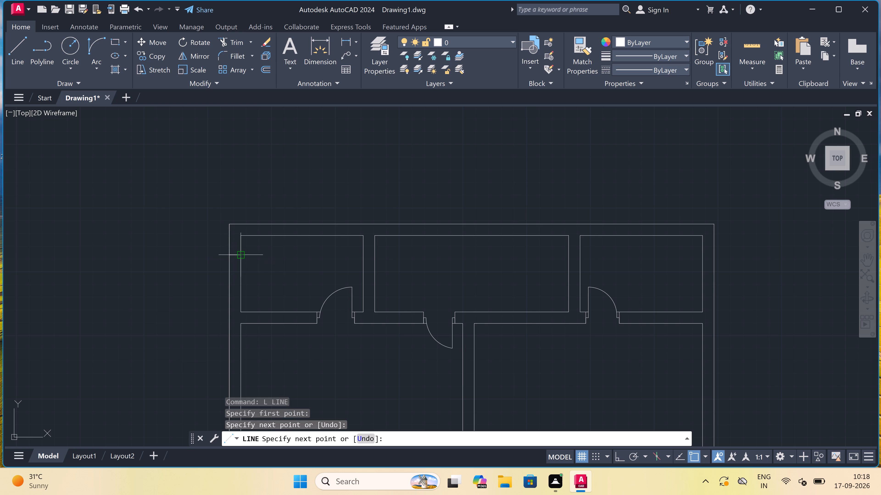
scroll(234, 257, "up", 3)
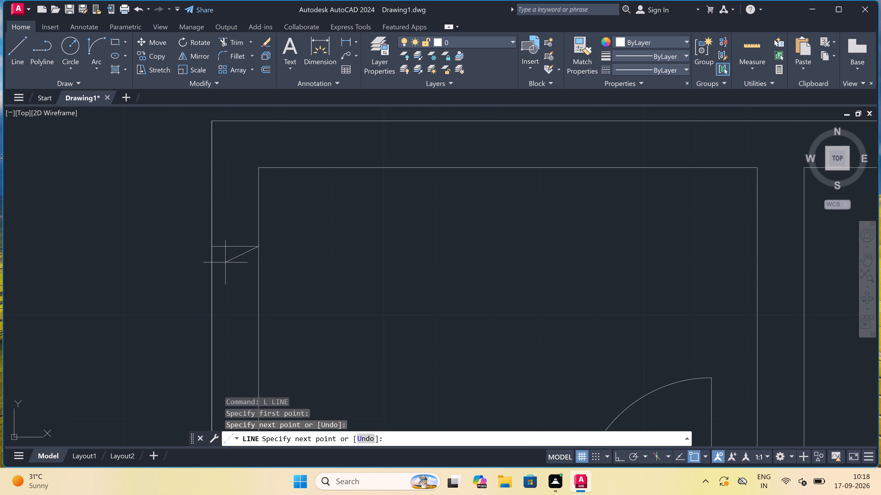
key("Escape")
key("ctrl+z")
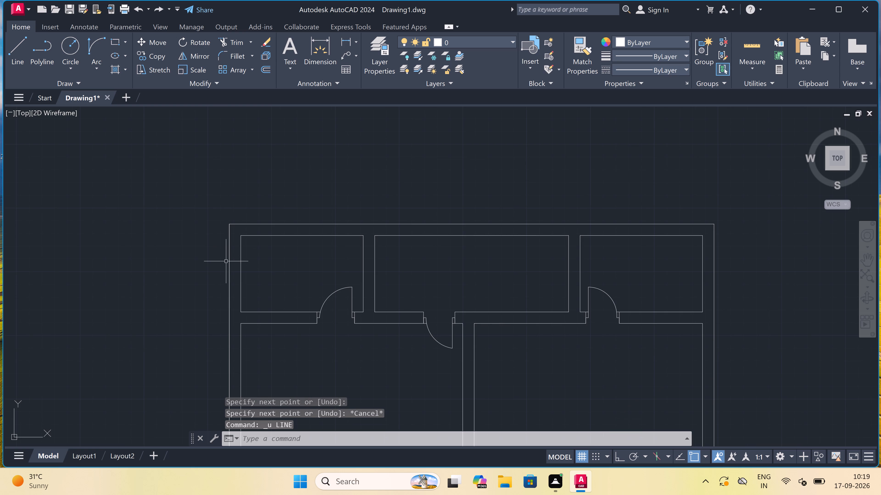
Draw a 2' window in the top-left room's outer left wall, with a jamb line at each end and a centre line between them.
type("l")
key("space")
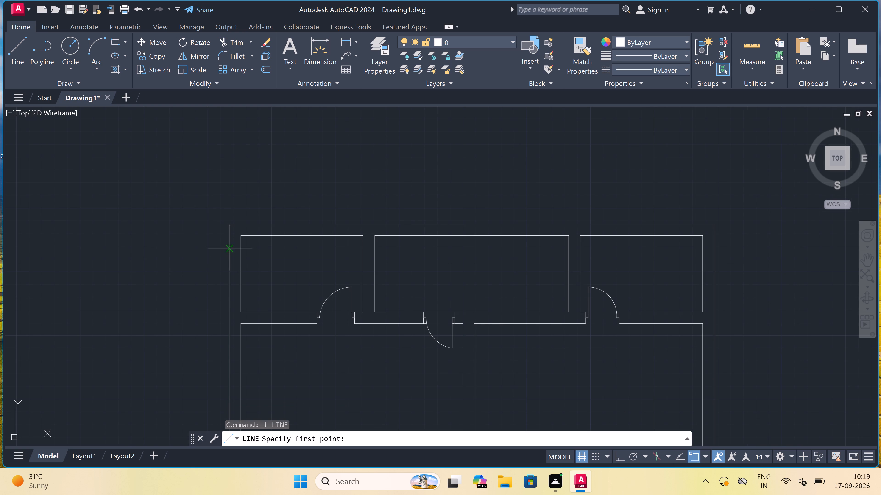
key("F8")
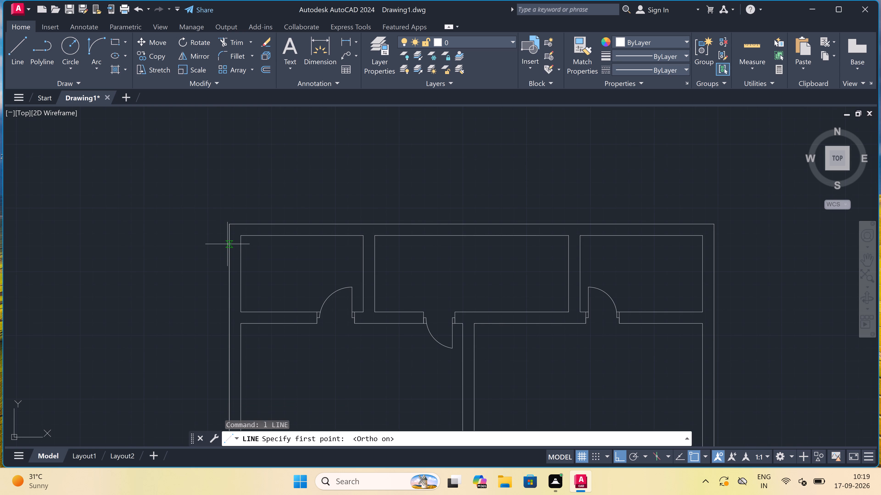
scroll(229, 248, "up", 1)
left_click(229, 248)
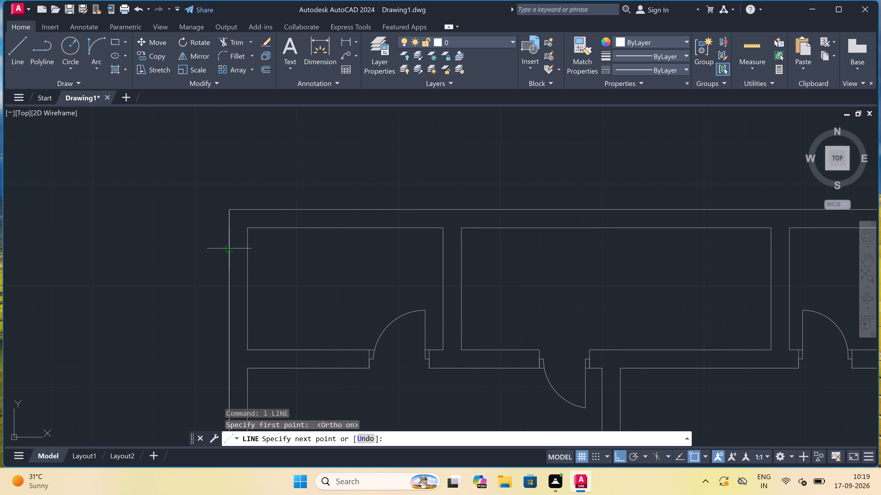
left_click(245, 246)
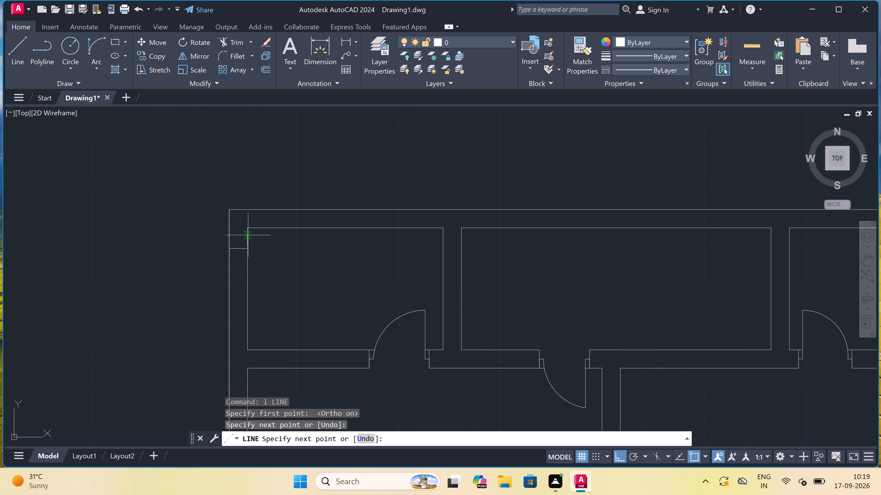
left_click(238, 247)
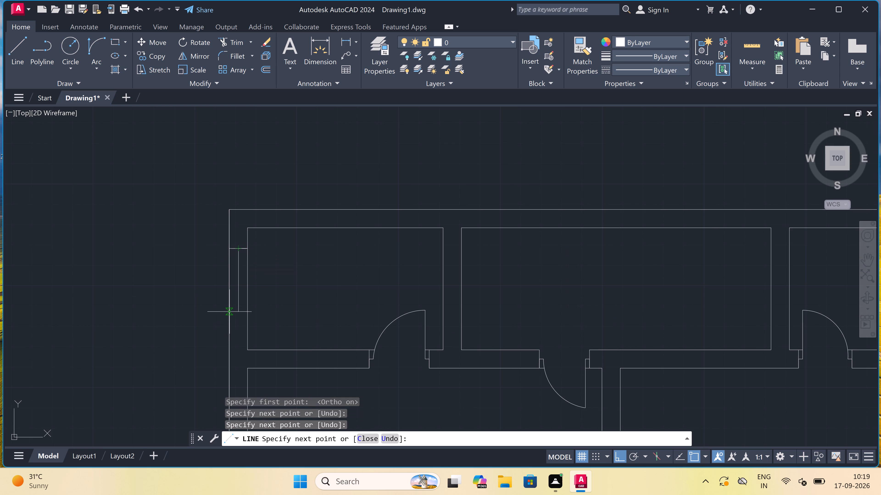
type("2'")
key("space")
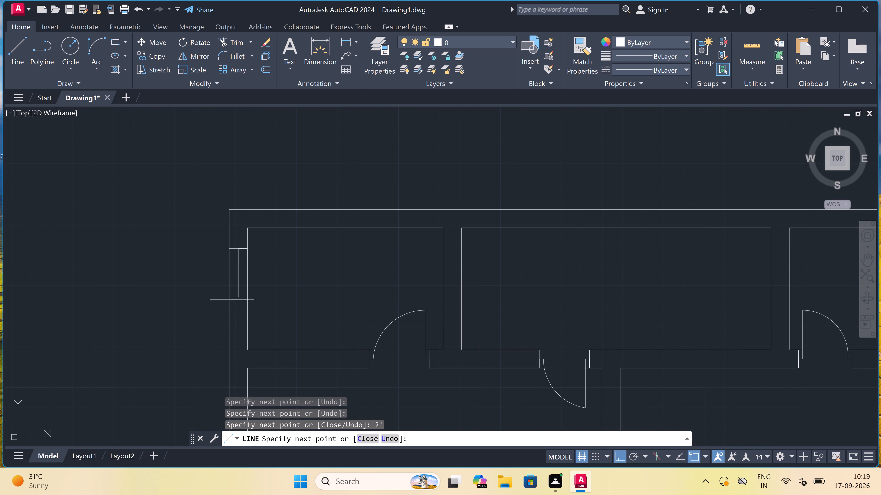
left_click(226, 299)
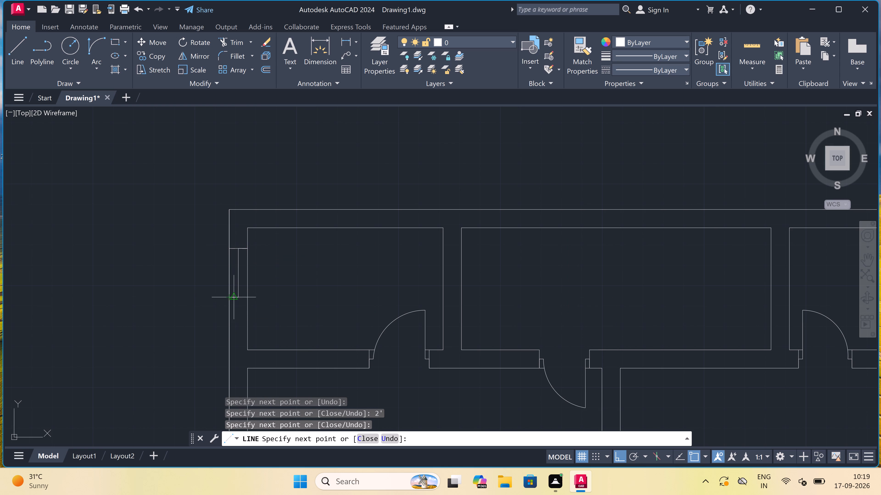
left_click(248, 297)
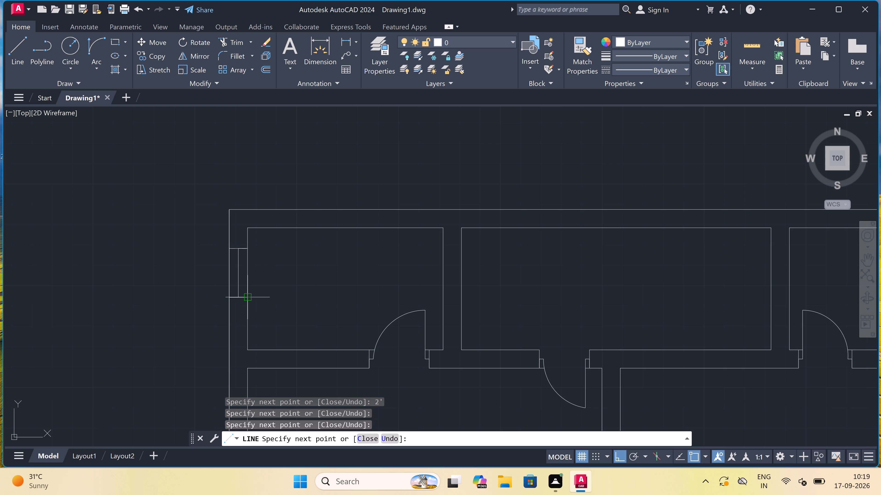
key("Escape")
Draw a 2' window in the top-right room's outer right wall, with a jamb line at each end and a centre line between them.
scroll(243, 299, "down", 4)
key("space")
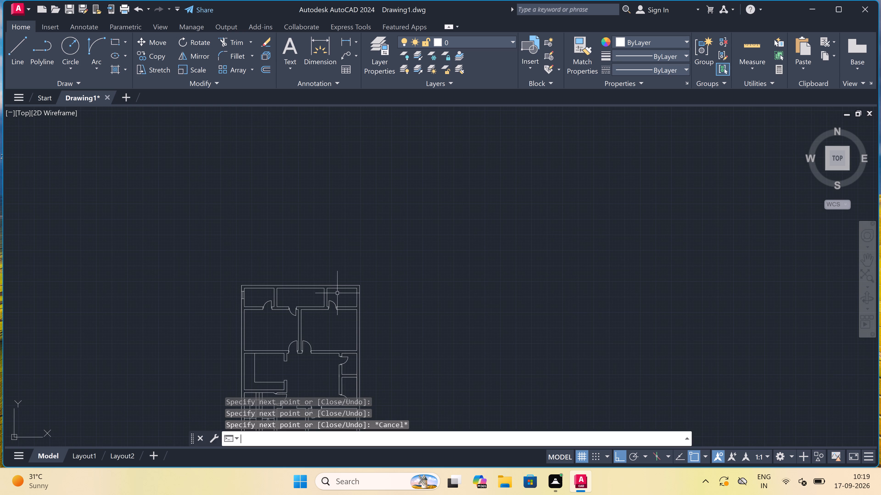
scroll(370, 294, "up", 3)
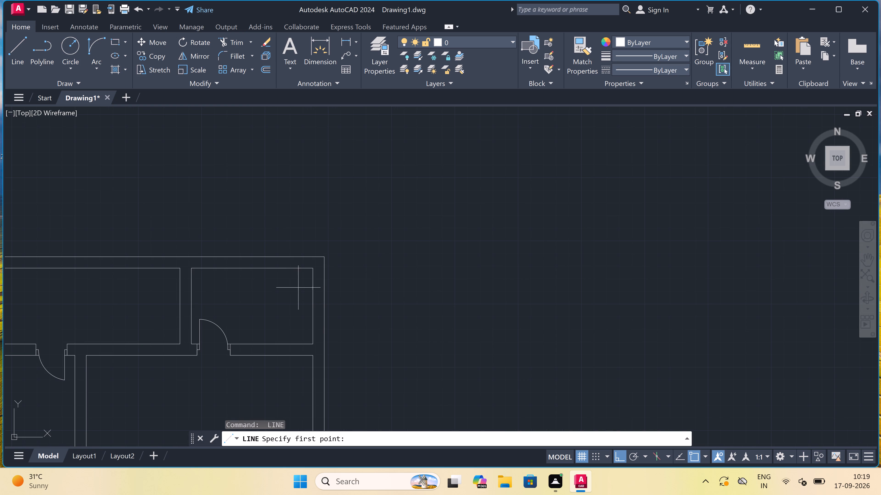
left_click(313, 284)
left_click_drag(329, 284, 331, 284)
scroll(322, 284, "up", 1)
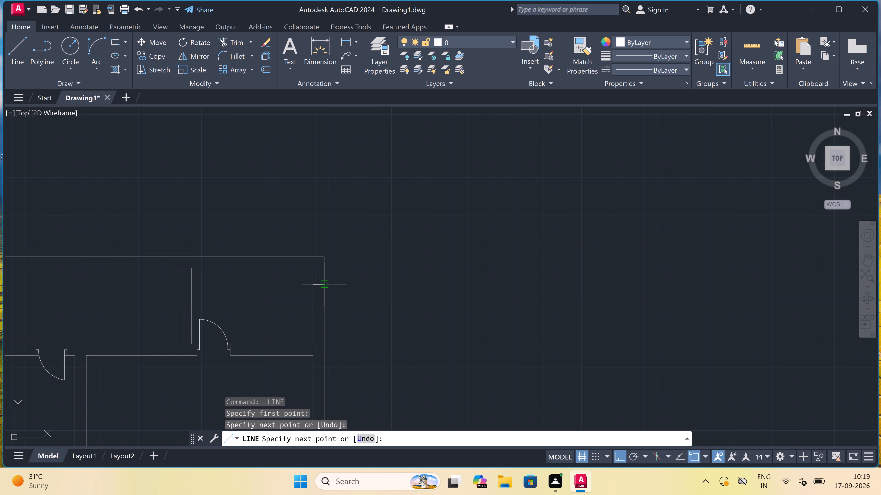
scroll(322, 284, "up", 2)
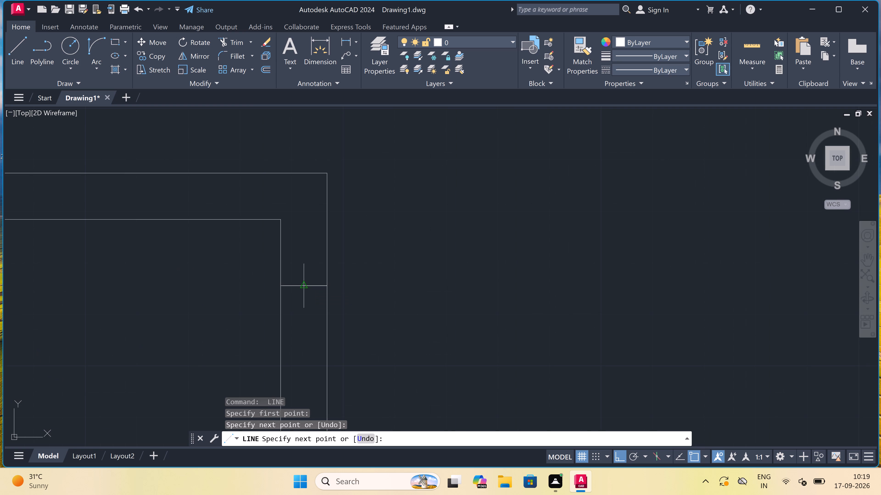
left_click(306, 287)
scroll(306, 287, "down", 4)
scroll(299, 305, "up", 3)
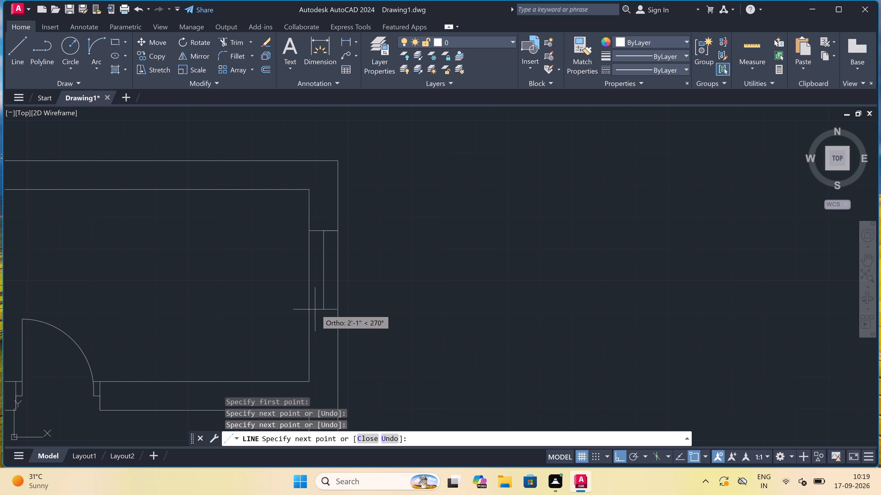
type("2'")
key("space")
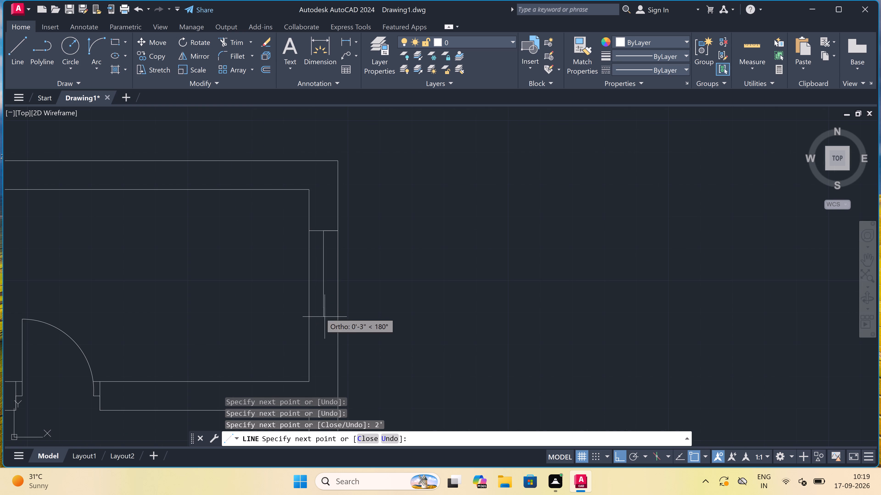
left_click(308, 311)
left_click(337, 308)
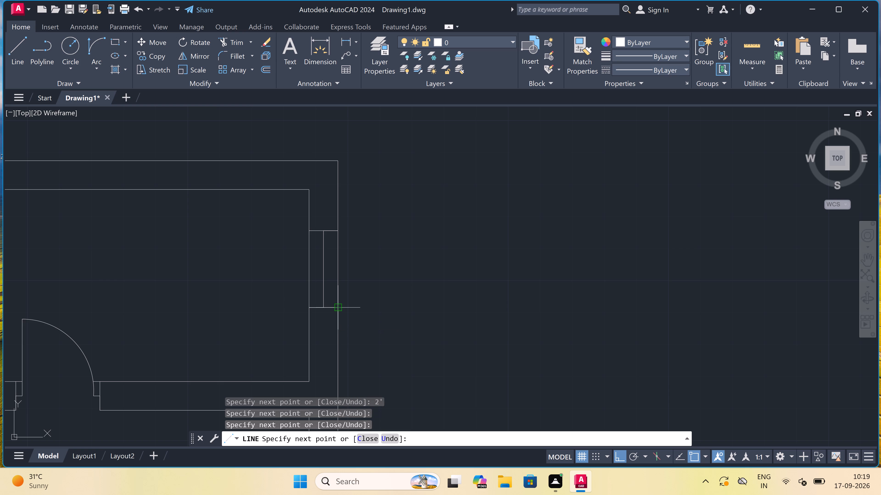
key("Escape")
Draw a 5' window in the outer right wall of the room below the top-right room, with two jamb lines and a centre line.
scroll(328, 289, "down", 7)
scroll(318, 311, "up", 3)
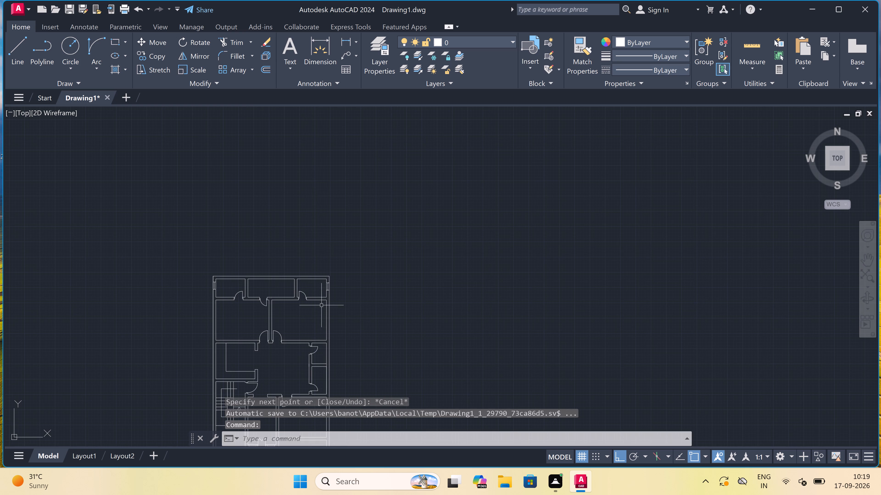
scroll(318, 311, "down", 2)
scroll(320, 325, "up", 2)
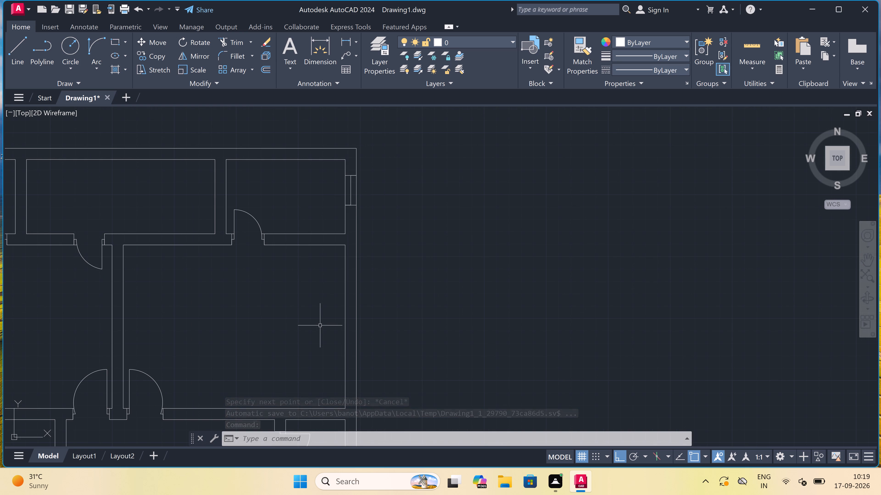
key("space")
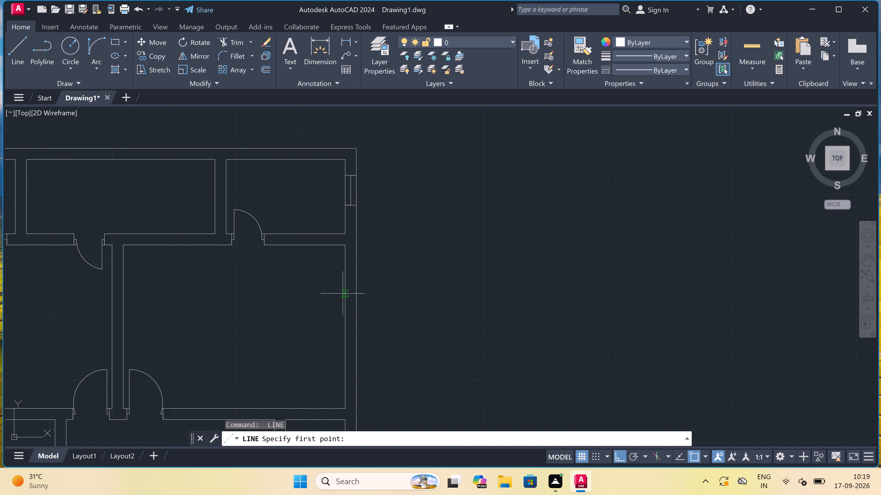
left_click(345, 284)
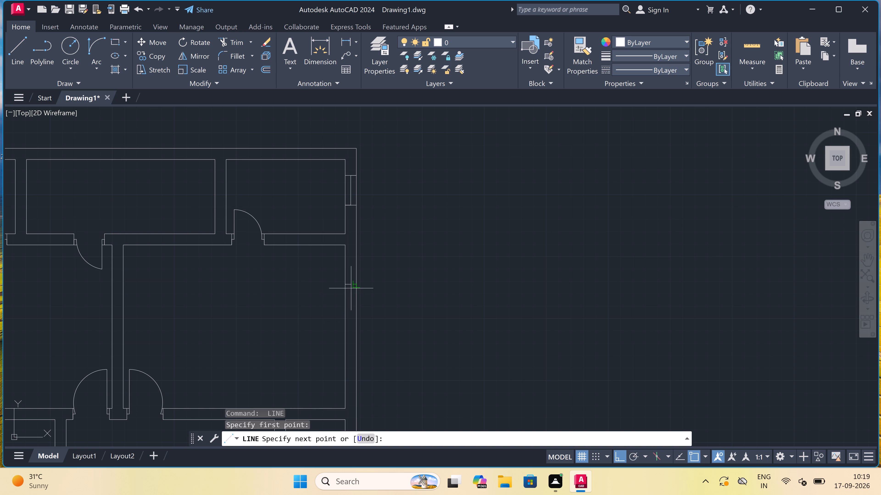
left_click(353, 286)
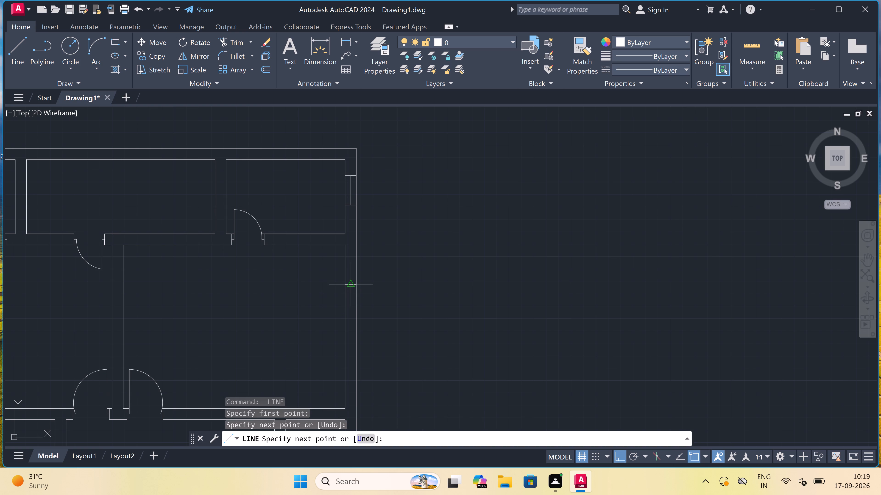
left_click_drag(351, 287, 351, 293)
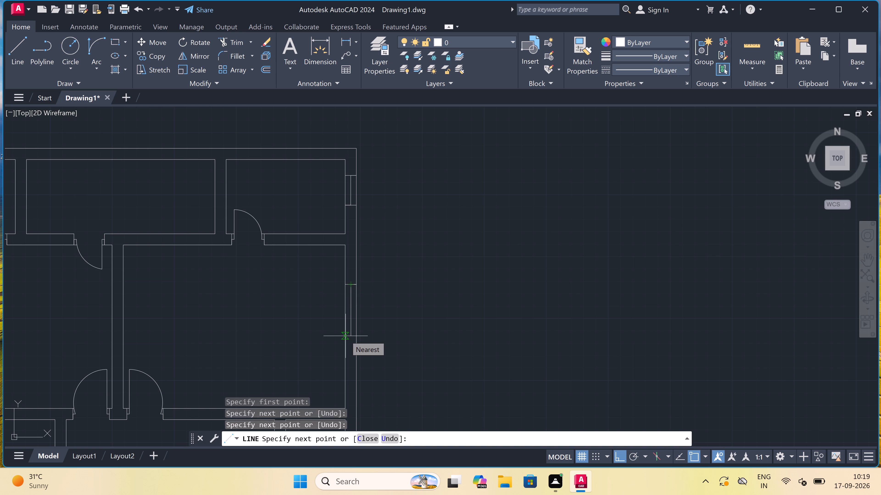
type("5'")
key("space")
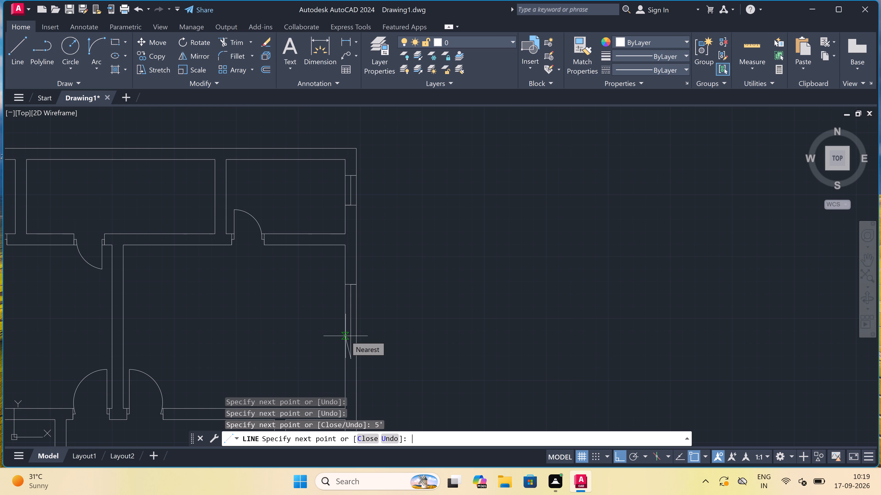
left_click(347, 360)
left_click(363, 356)
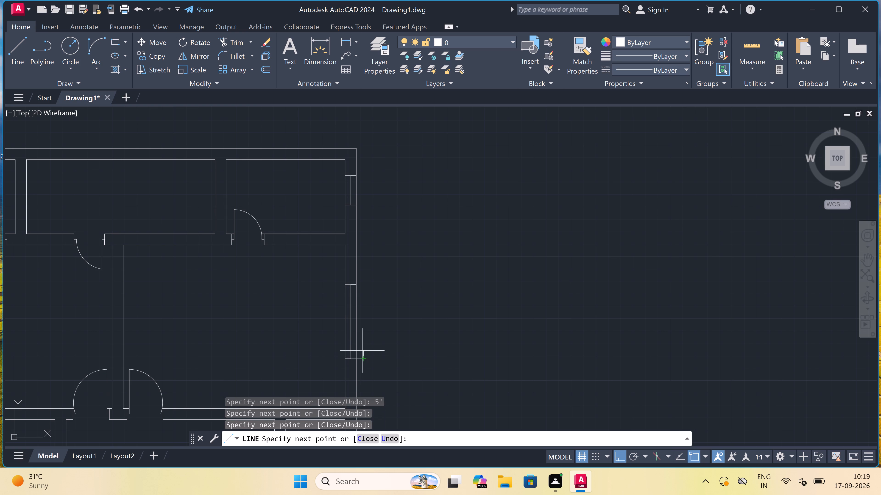
key("Escape")
Trim the end of the 5' window's lower jamb line that projects beyond the outer right wall face.
key("t")
key("r")
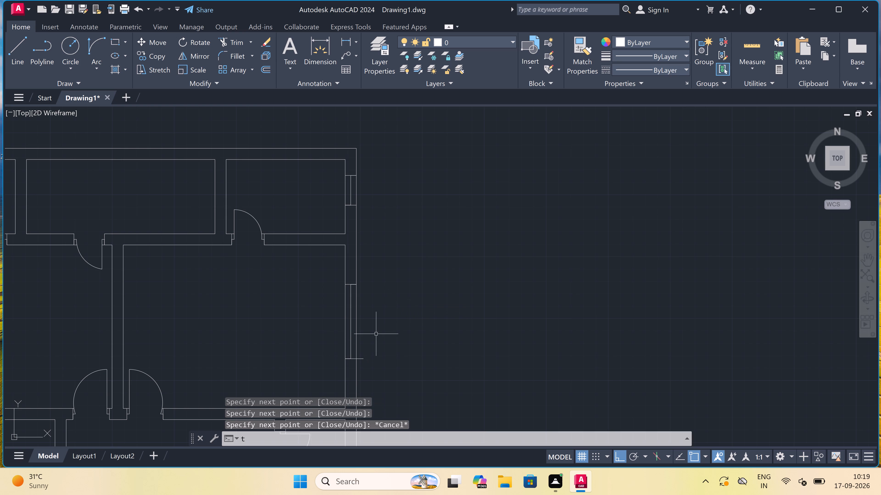
key("space")
scroll(360, 357, "up", 3)
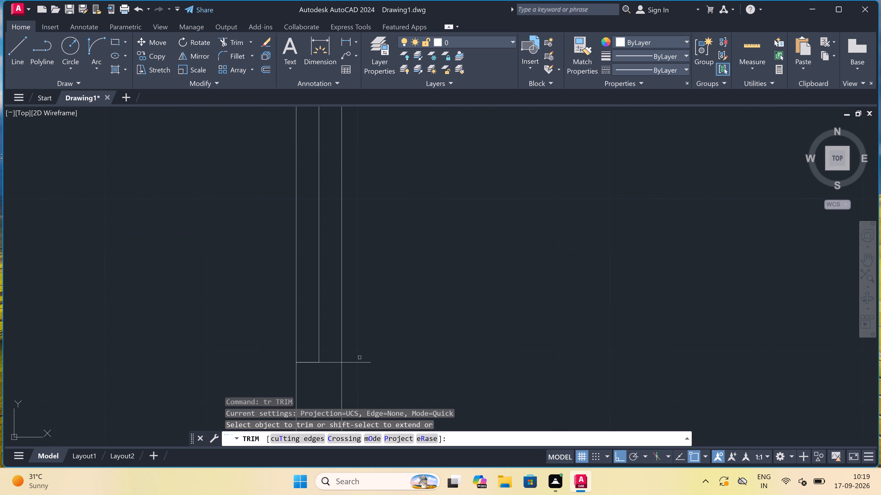
left_click(352, 367)
left_click(355, 349)
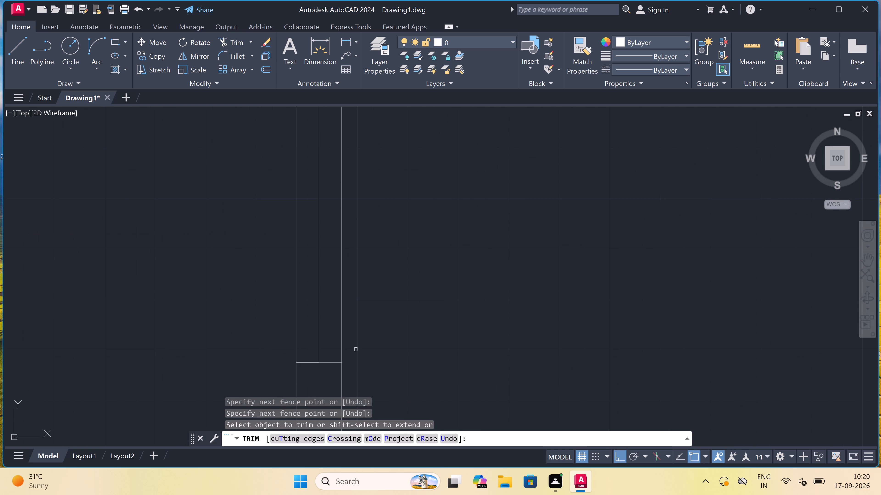
key("Escape")
Draw a matching 5' window in the outer left wall of the room below the top-left room, with two jamb lines and a centre line.
scroll(359, 344, "down", 5)
key("l")
key("space")
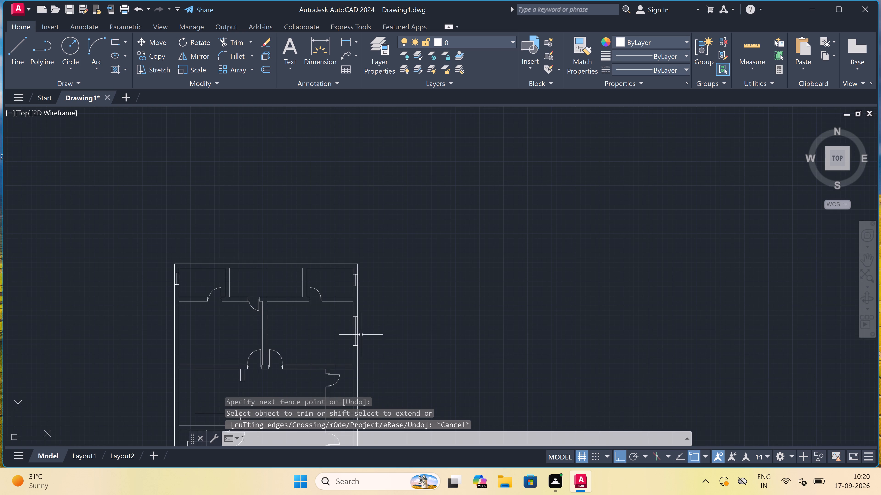
scroll(168, 330, "up", 3)
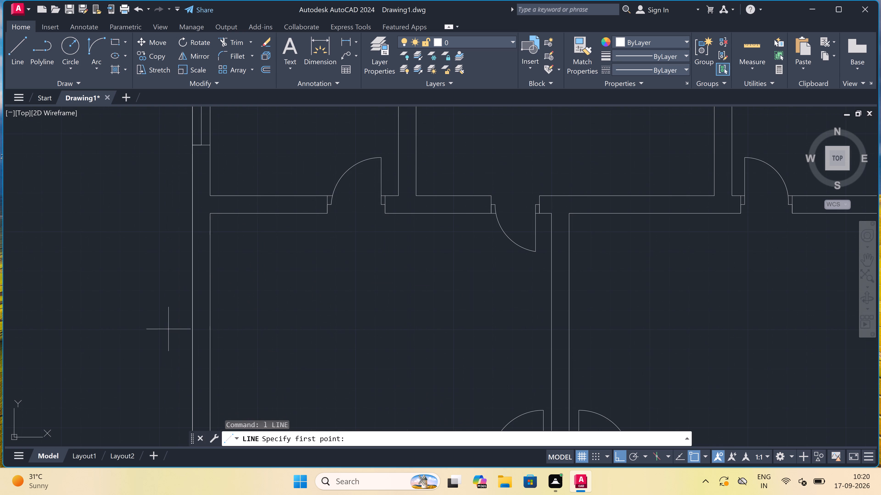
left_click(192, 291)
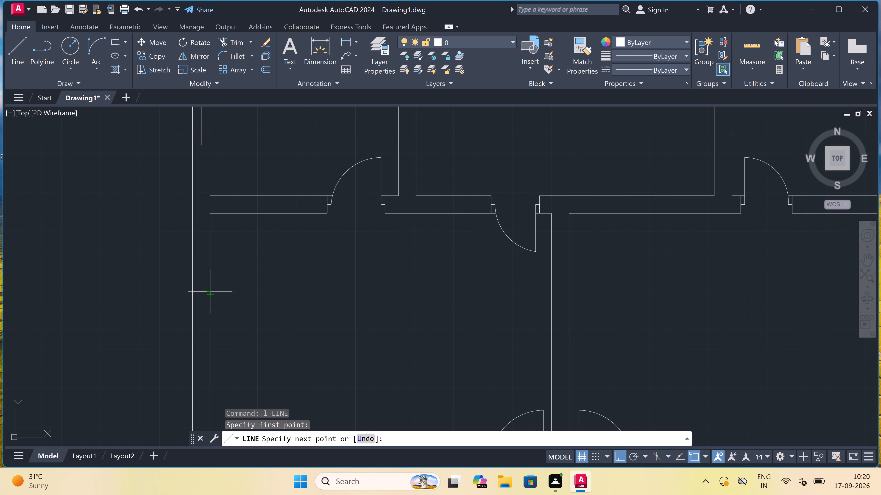
left_click(208, 291)
left_click_drag(202, 291, 200, 298)
scroll(198, 322, "down", 3)
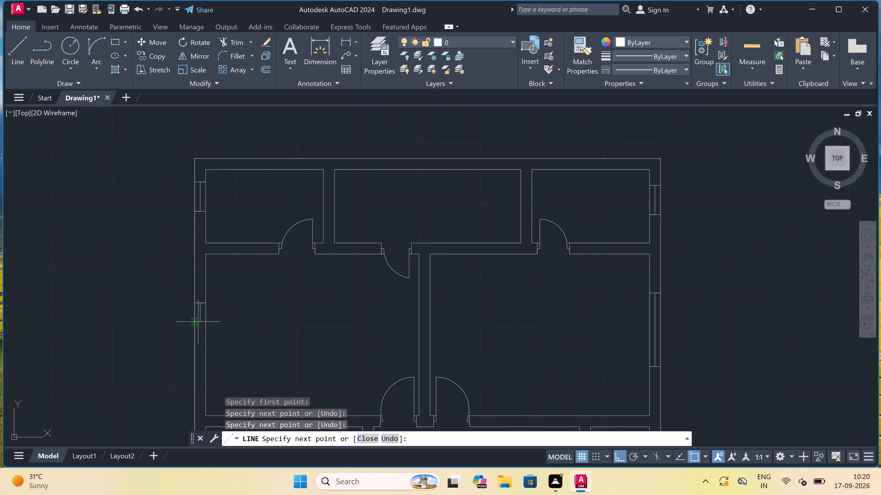
scroll(196, 337, "up", 4)
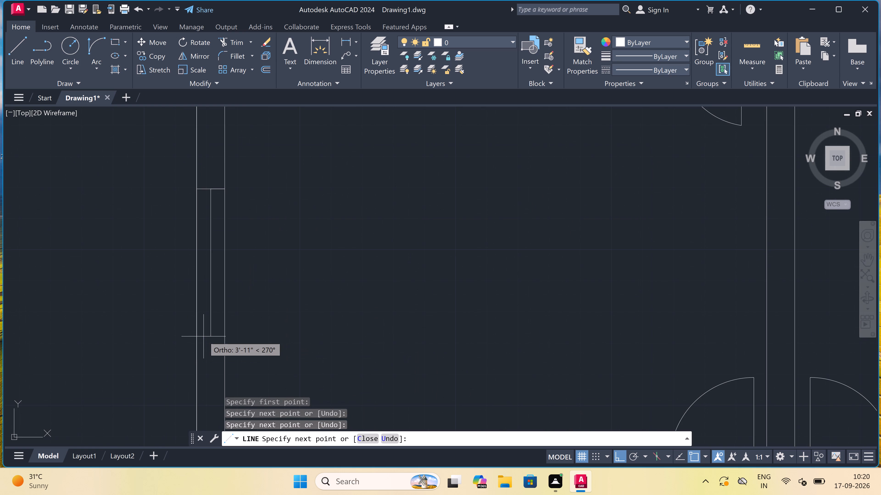
type("5'")
key("space")
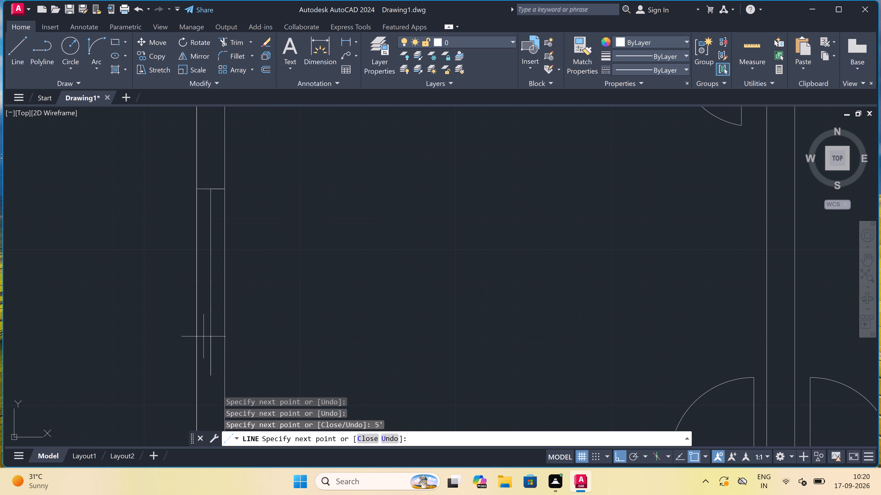
scroll(205, 334, "down", 4)
scroll(201, 352, "up", 3)
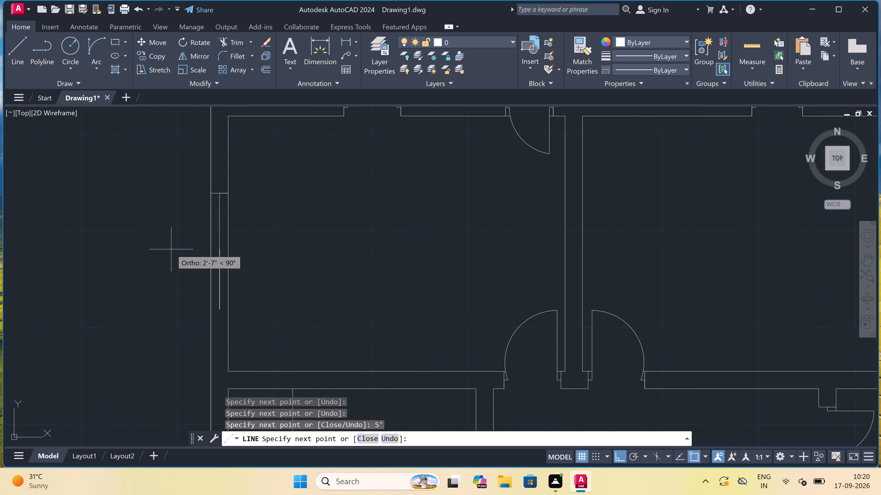
scroll(206, 304, "up", 2)
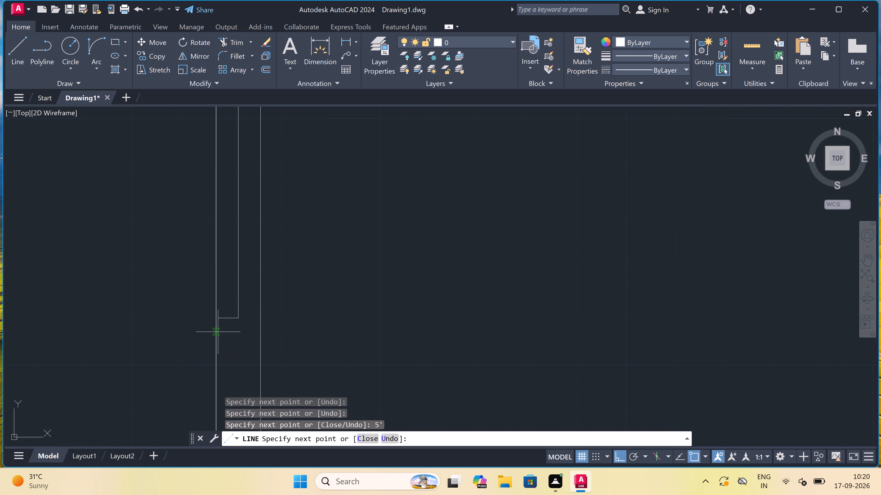
left_click(215, 321)
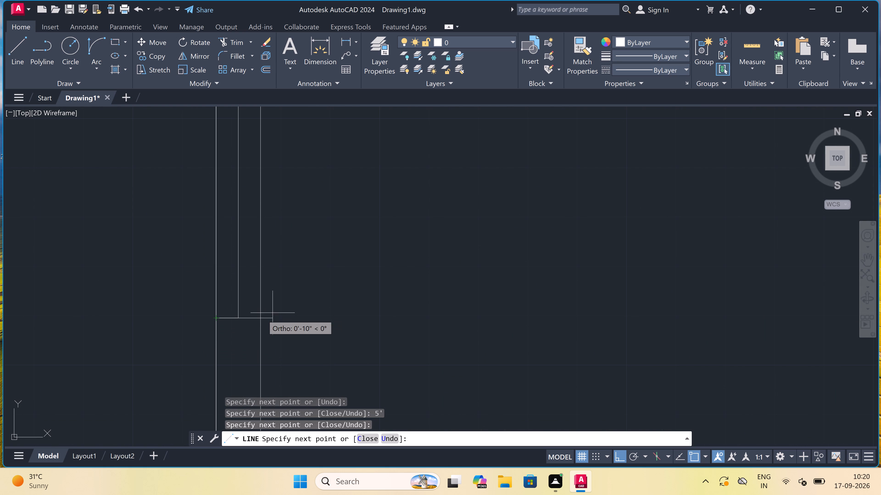
left_click(259, 316)
key("Escape")
Draw a 3' window in the outer left wall of the room with the L-shaped counter, with two jamb lines and a centre line.
scroll(246, 261, "down", 5)
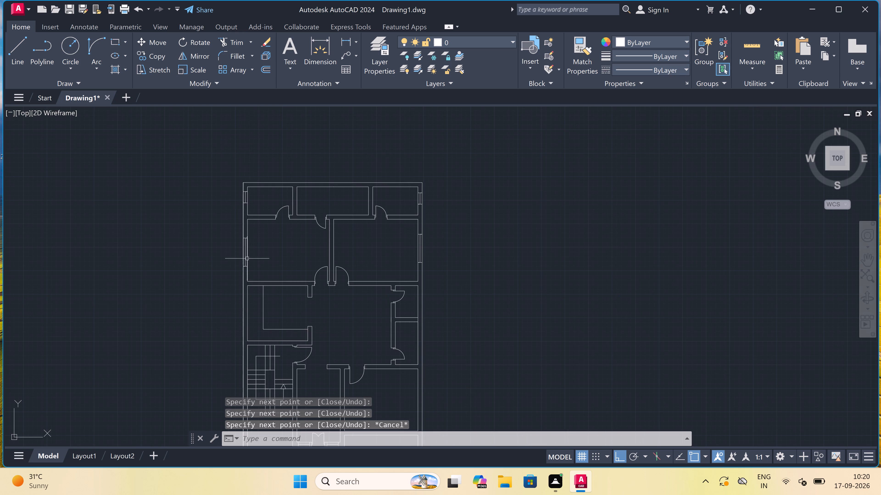
scroll(240, 317, "up", 3)
key("space")
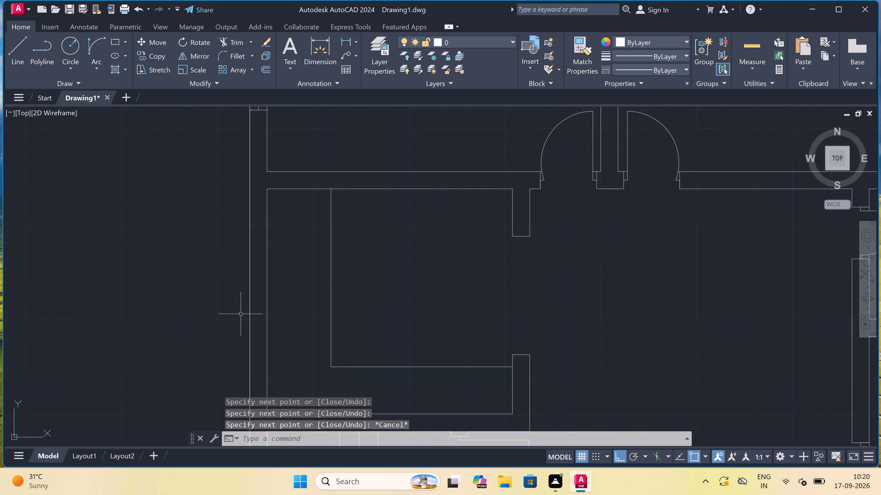
left_click(251, 258)
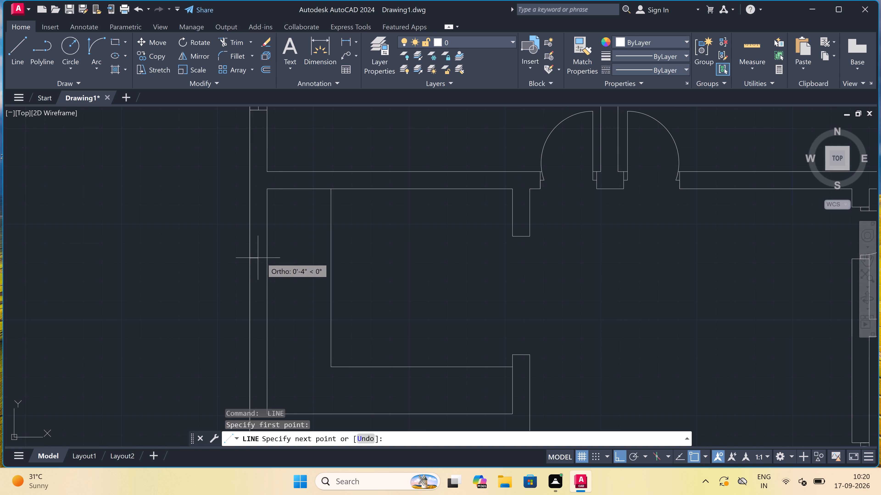
left_click(269, 260)
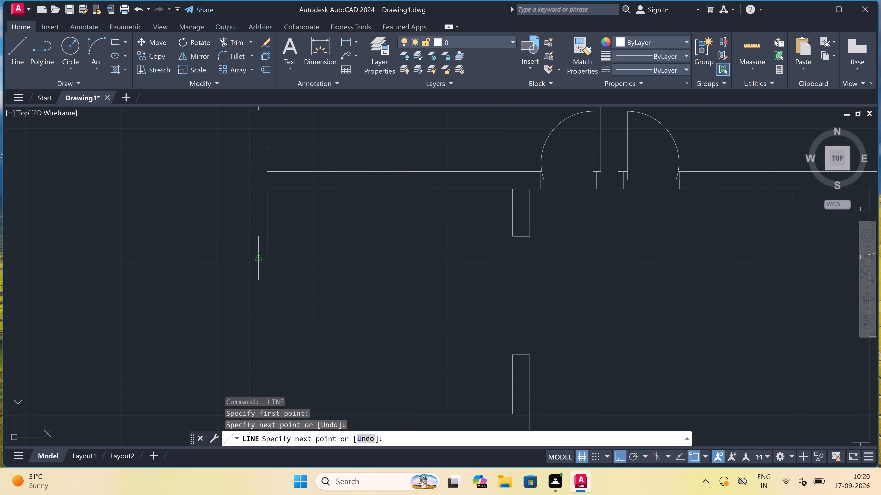
left_click_drag(258, 258, 257, 264)
key("2")
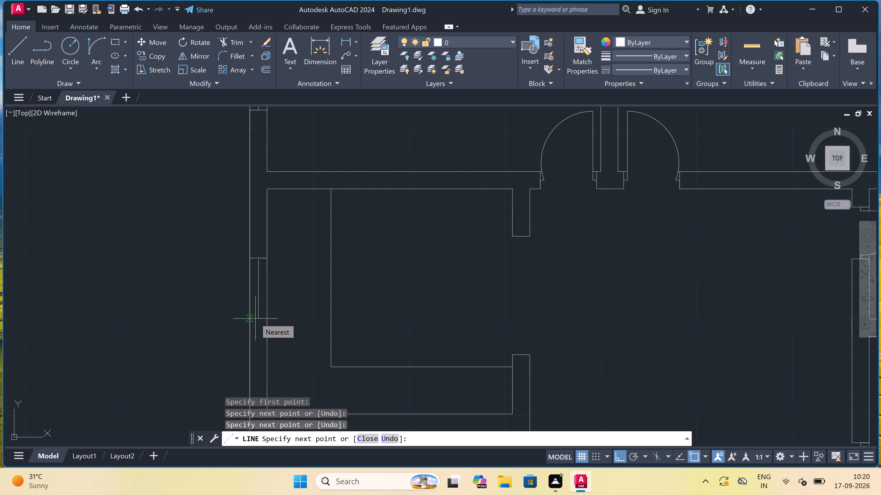
key("apostrophe")
key("BackSpace")
key("BackSpace")
type("3'")
key("space")
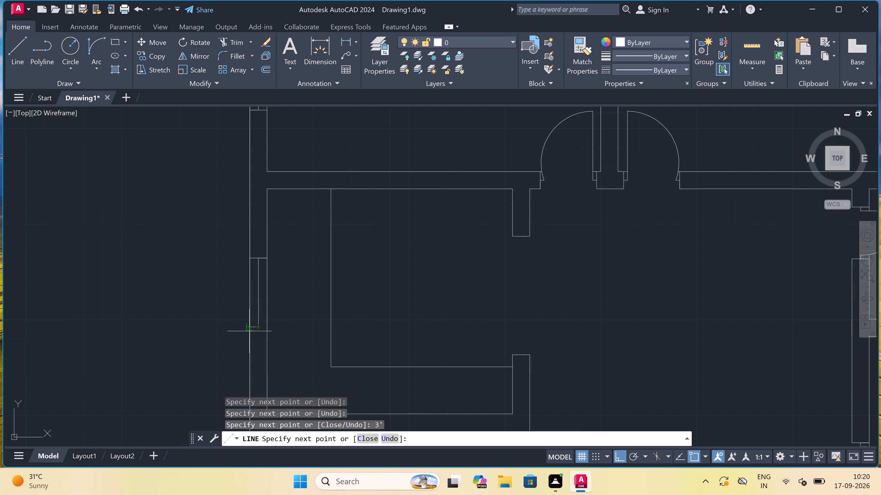
left_click(249, 330)
left_click(266, 328)
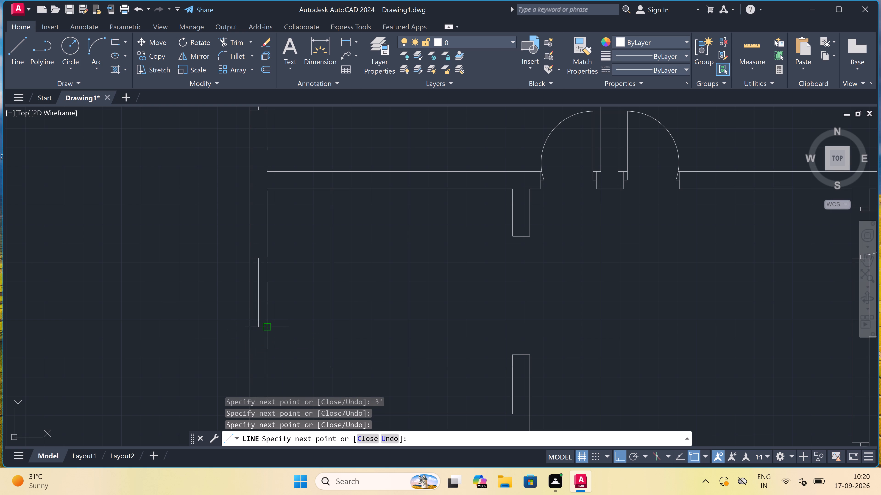
key("Escape")
Draw a 2' window in the outer right wall of the upper small right-side room, with two jamb lines and a centre line.
scroll(239, 299, "down", 4)
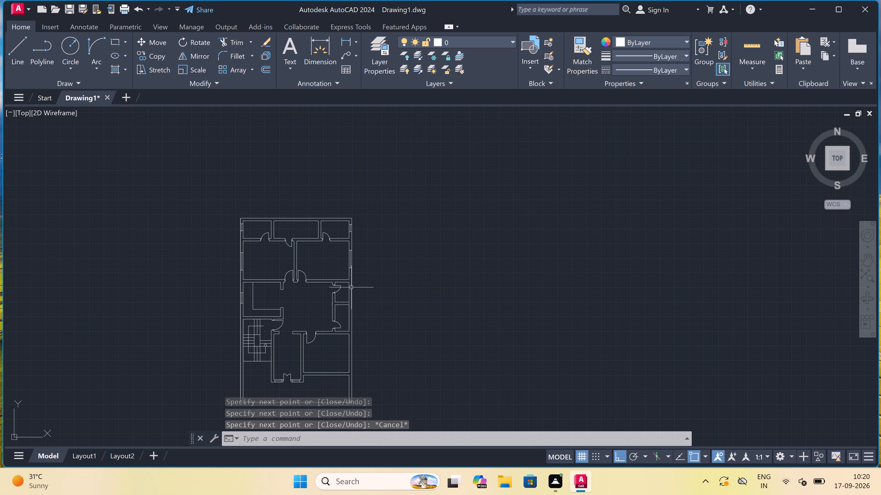
scroll(351, 287, "up", 3)
key("space")
scroll(344, 286, "up", 1)
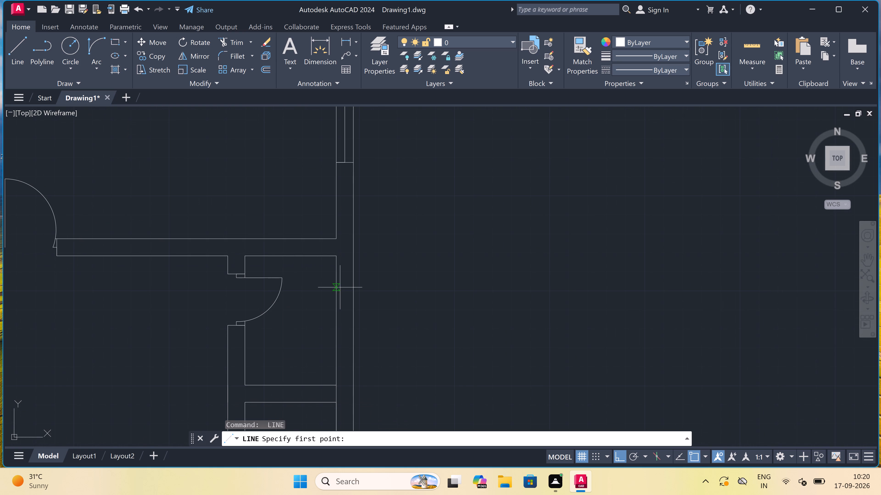
left_click(337, 288)
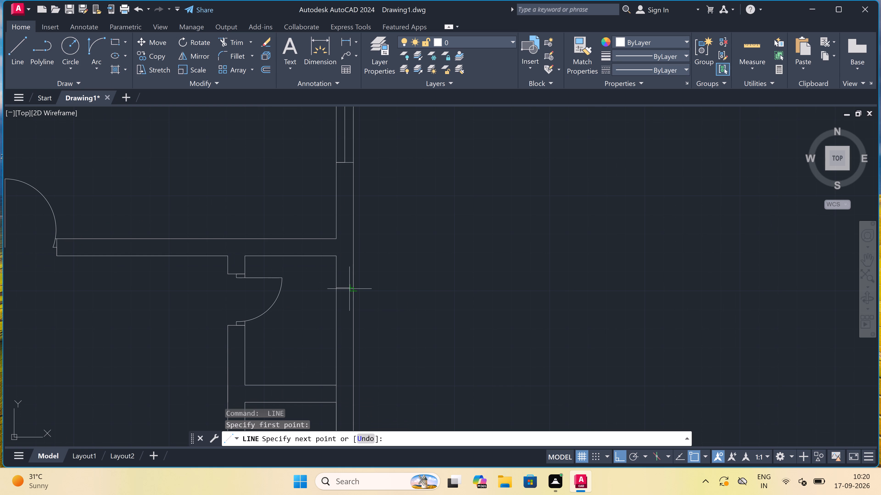
left_click(350, 289)
left_click(344, 288)
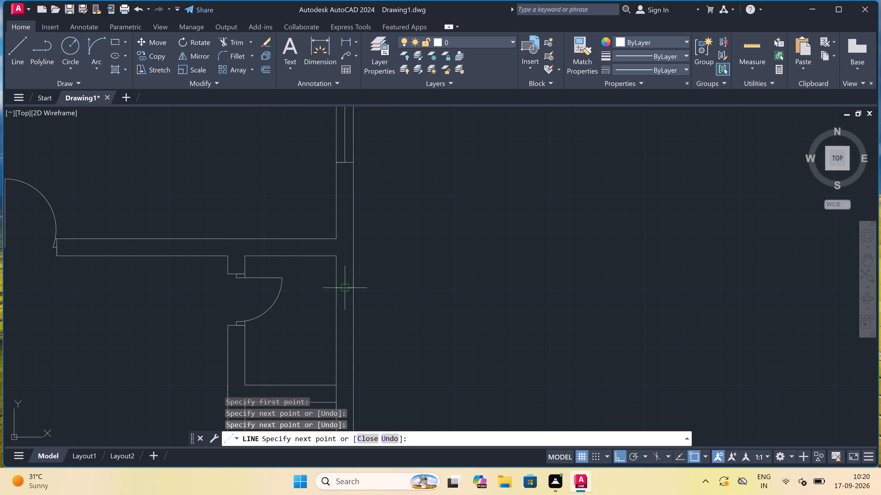
type("2'")
key("space")
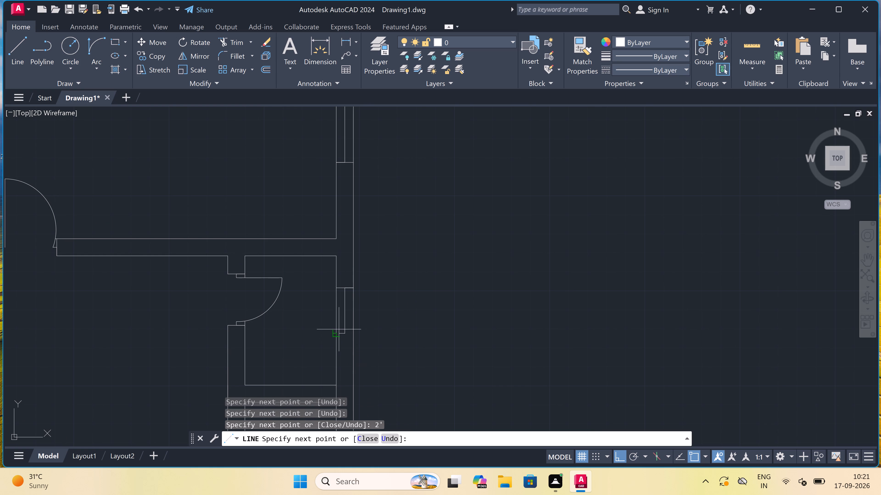
left_click(338, 334)
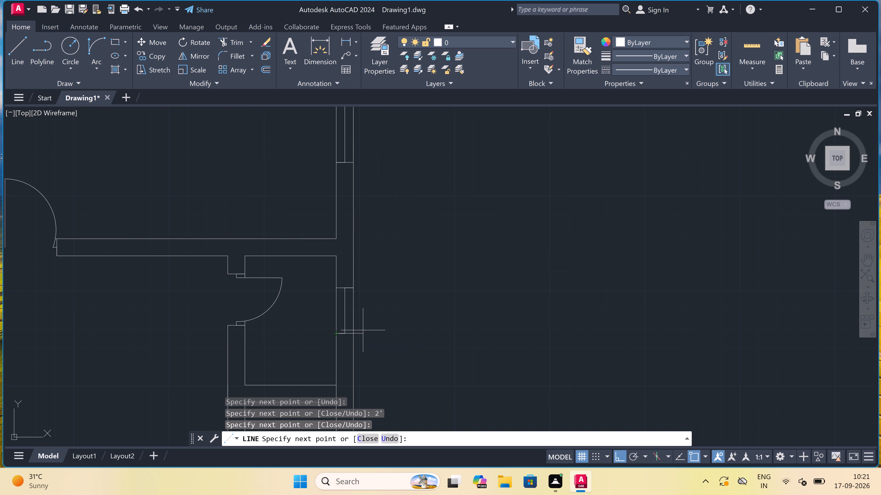
left_click(356, 334)
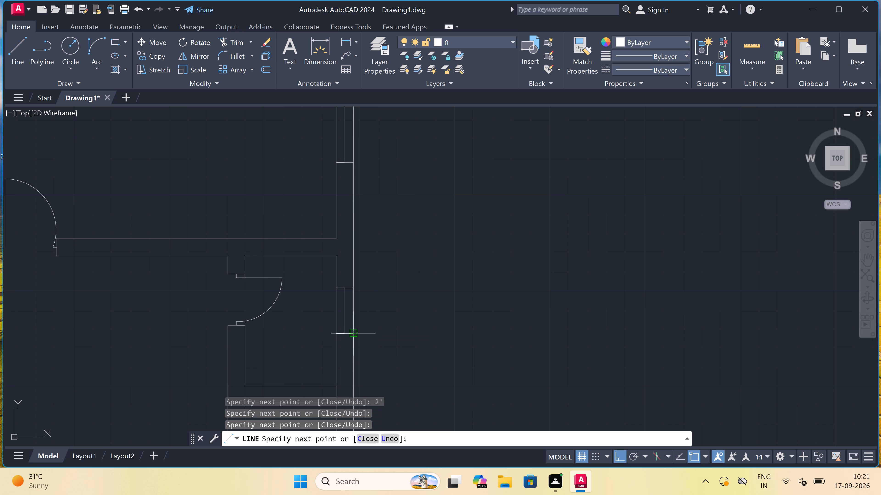
key("Escape")
Draw a 2' window in the outer right wall of the lower small right-side room, with two jamb lines and a centre line.
scroll(355, 328, "down", 4)
scroll(363, 372, "up", 3)
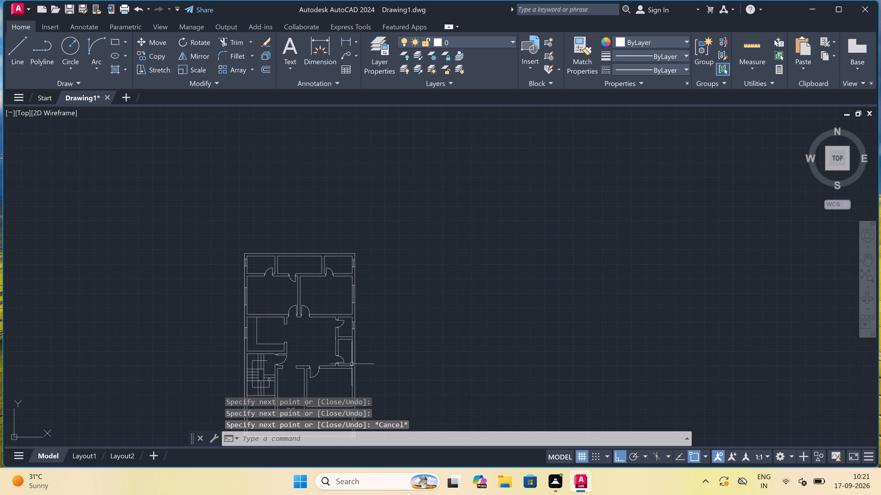
scroll(364, 375, "up", 1)
key("space")
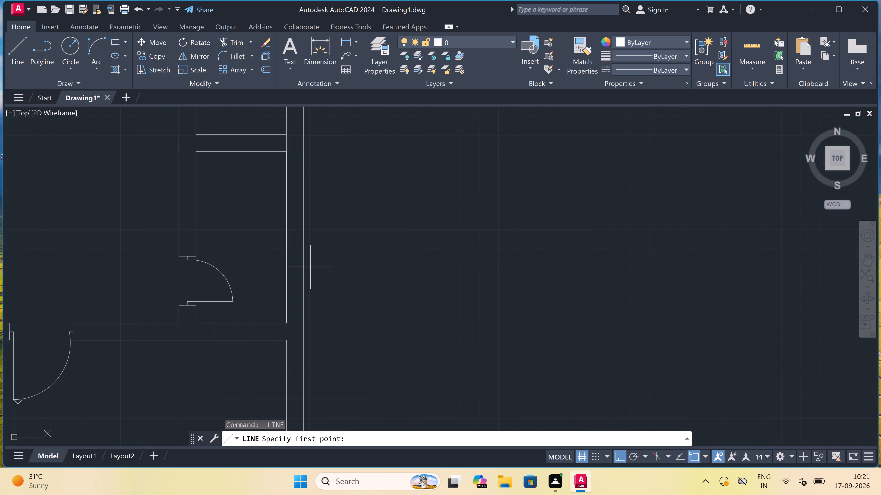
scroll(304, 255, "up", 1)
scroll(304, 256, "down", 3)
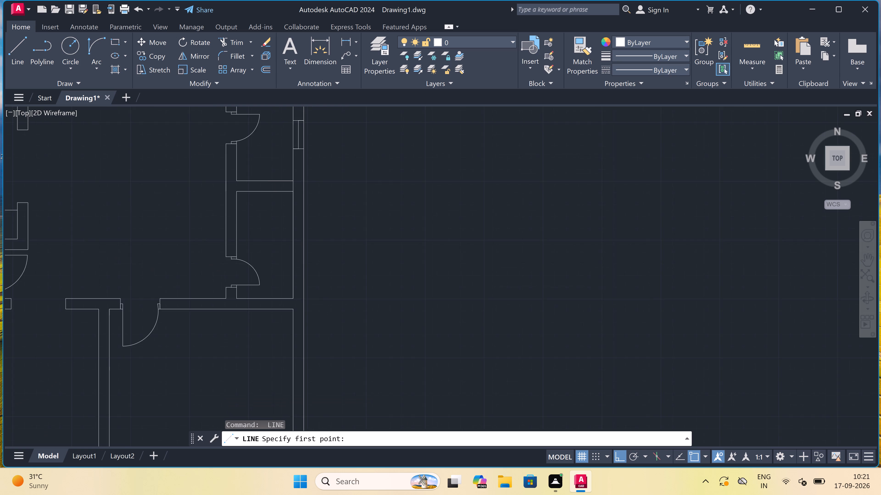
scroll(285, 239, "up", 2)
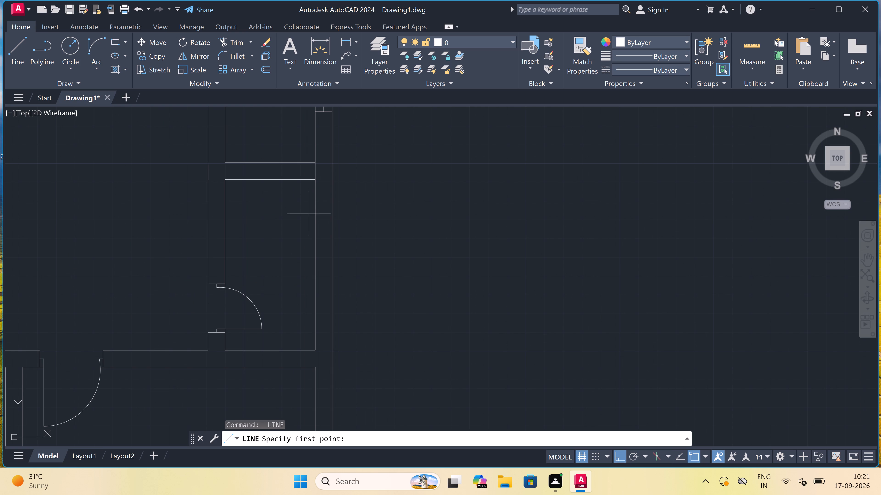
left_click(316, 201)
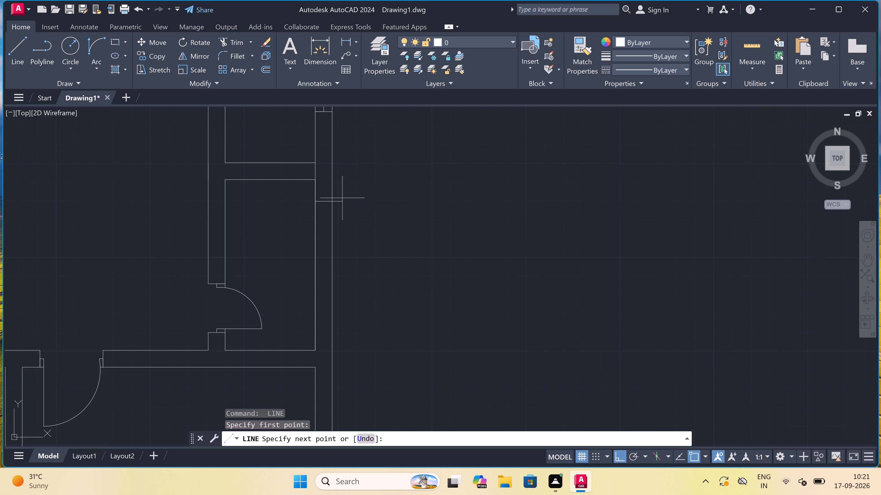
left_click(332, 198)
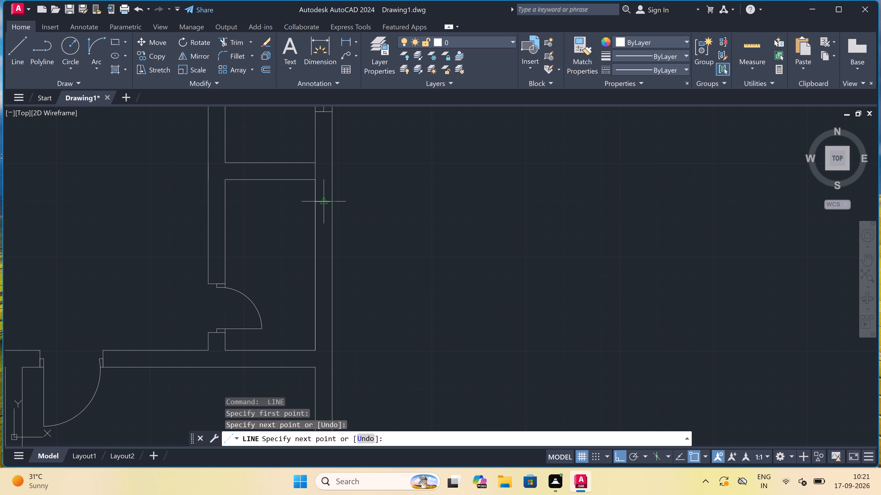
left_click_drag(321, 202, 323, 210)
type("2'")
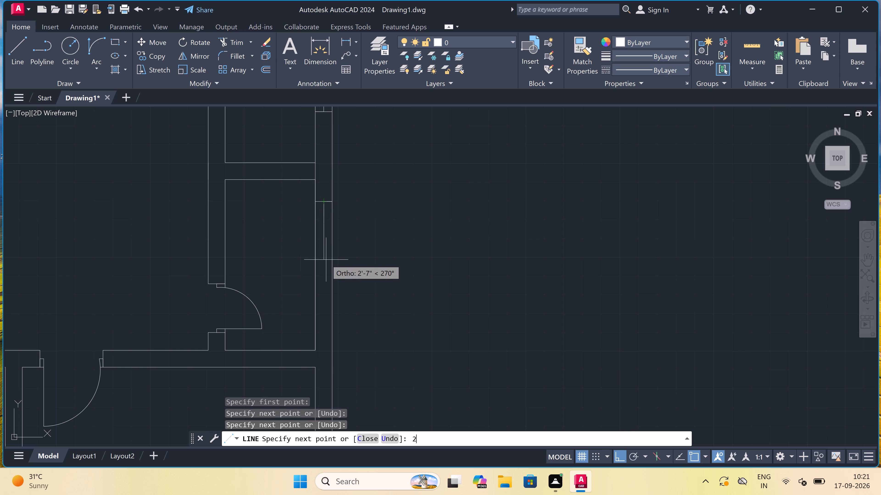
key("space")
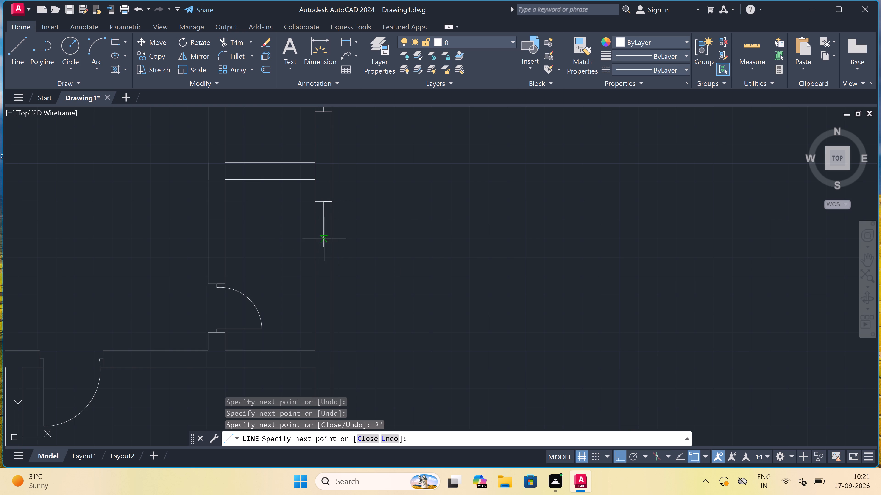
scroll(310, 247, "up", 1)
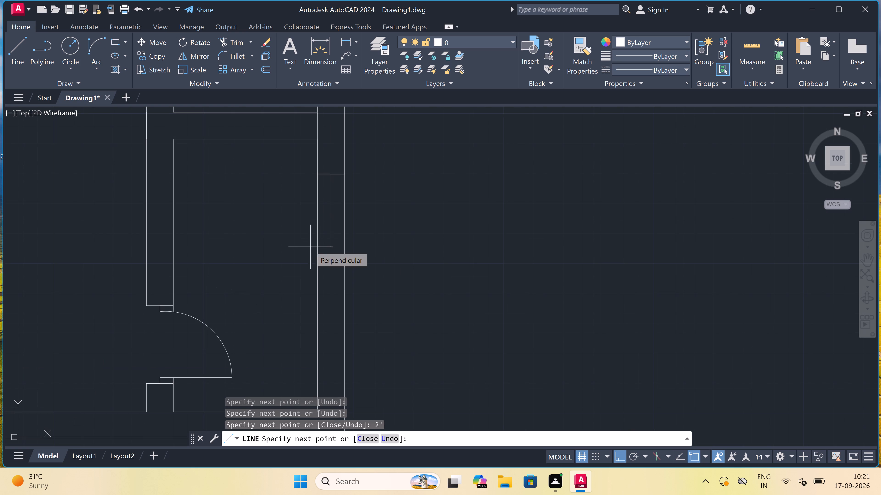
left_click(320, 246)
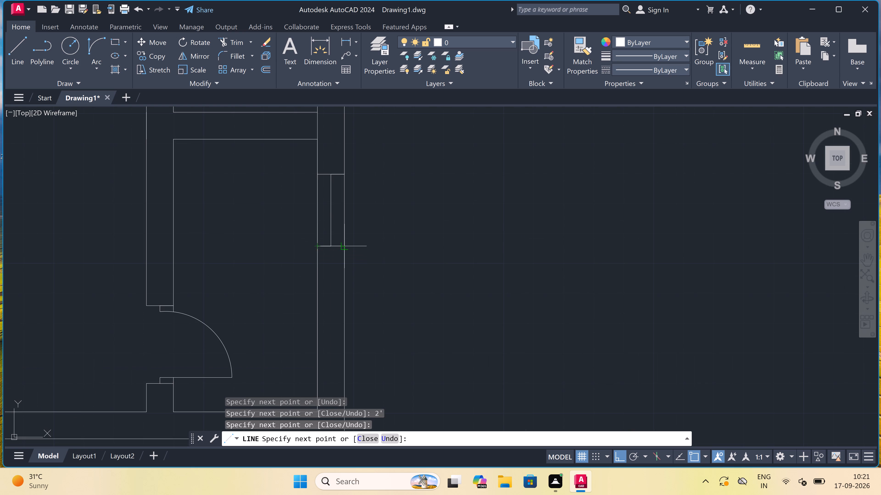
left_click(347, 244)
key("Escape")
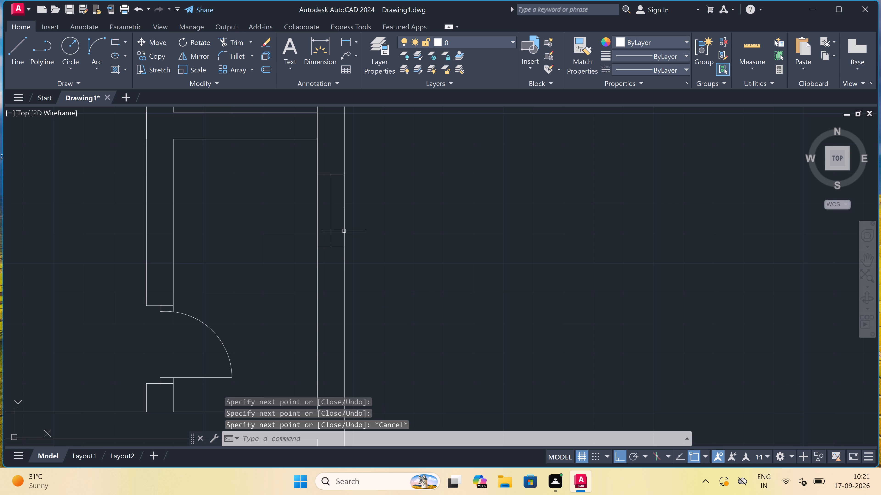
Draw a 5' window in the bottom wall of the lower-right room, with a jamb line at each end and a centre line.
scroll(323, 224, "down", 5)
scroll(293, 259, "up", 3)
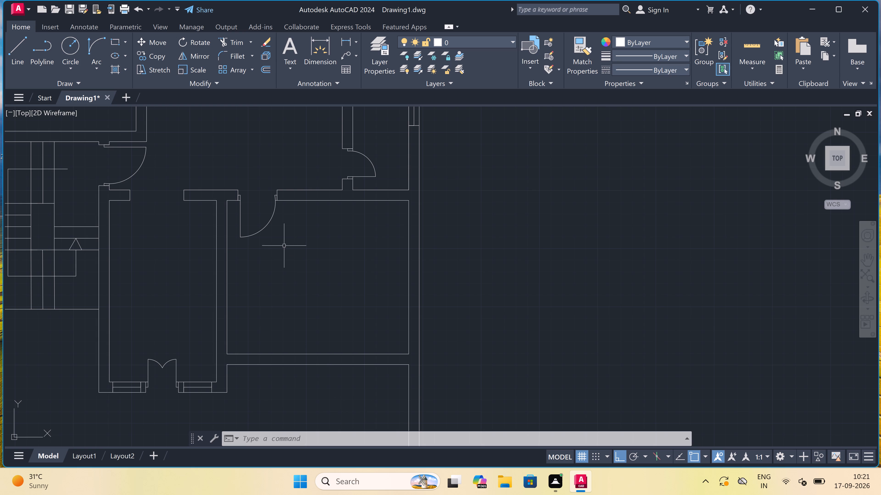
key("space")
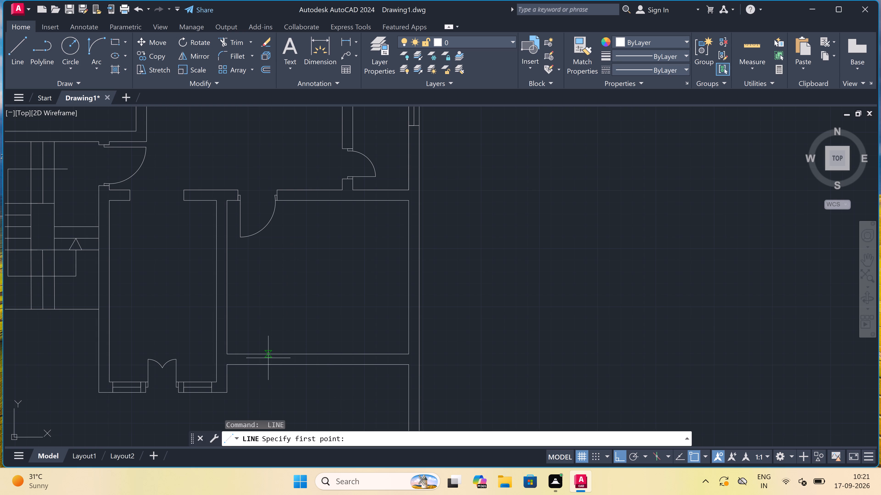
scroll(254, 345, "up", 1)
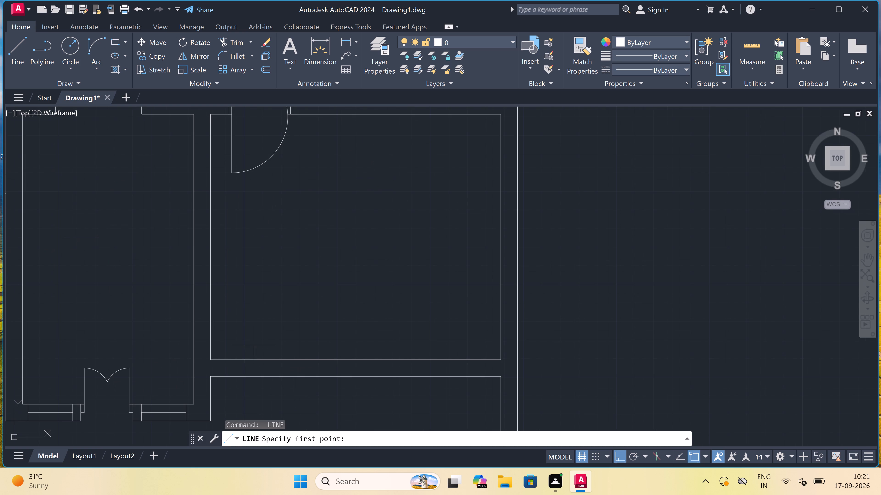
left_click(266, 360)
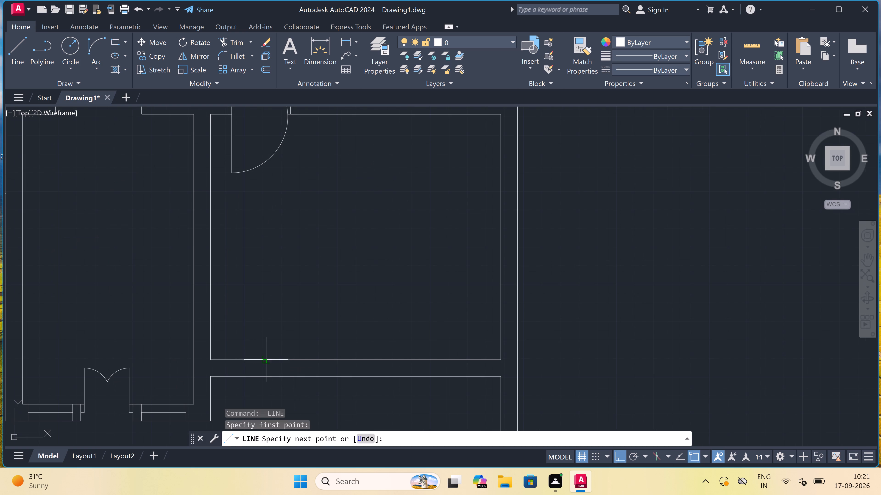
left_click(267, 379)
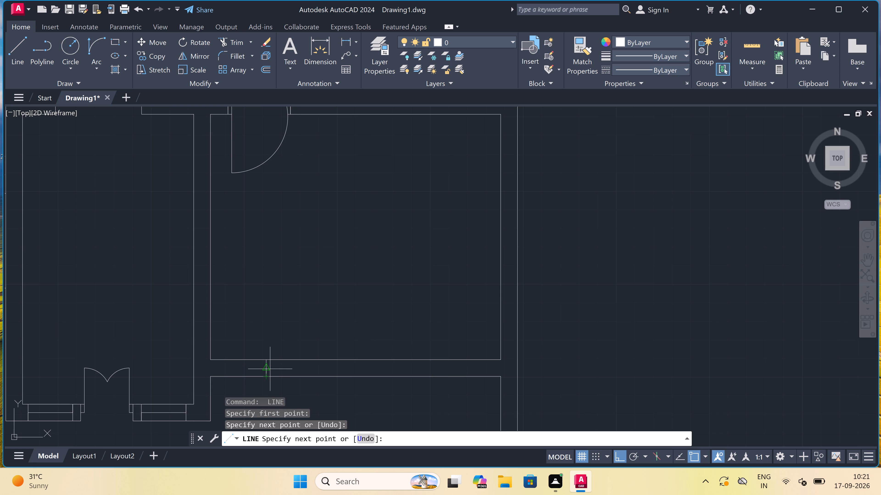
left_click(269, 369)
type("5'")
key("space")
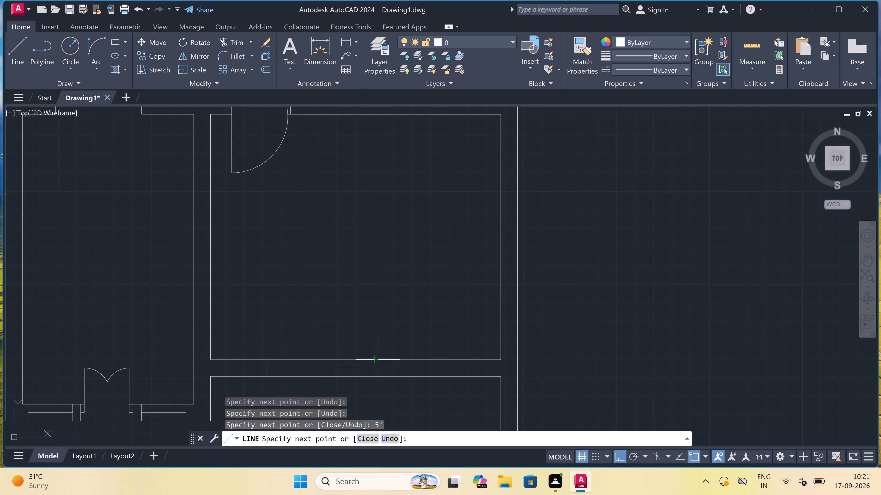
left_click_drag(378, 358, 378, 360)
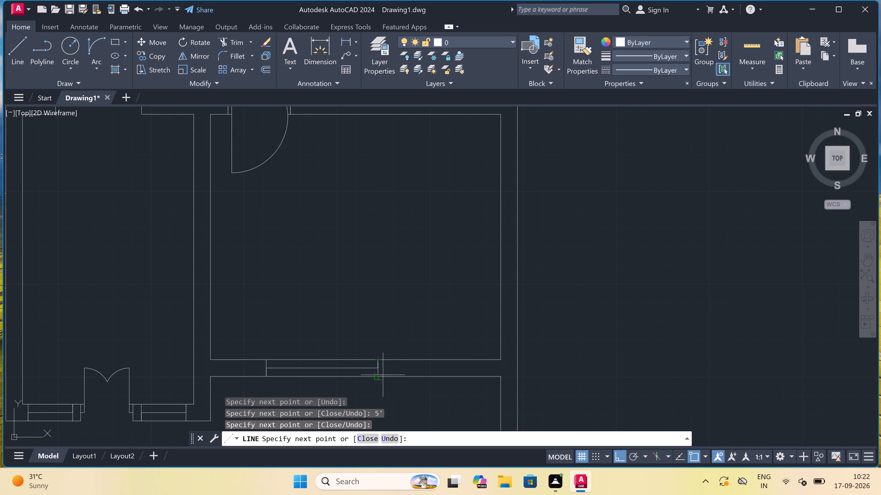
left_click(377, 378)
key("Escape")
scroll(357, 359, "down", 3)
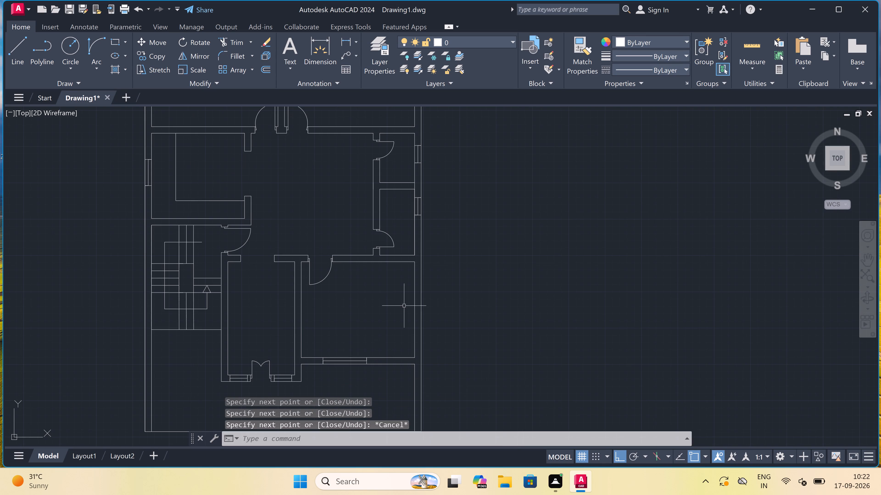
Draw a 5' window in the outer right wall of the lower-right room, with two jamb lines and a centre line.
scroll(400, 305, "up", 3)
key("space")
scroll(22, 459, "down", 2)
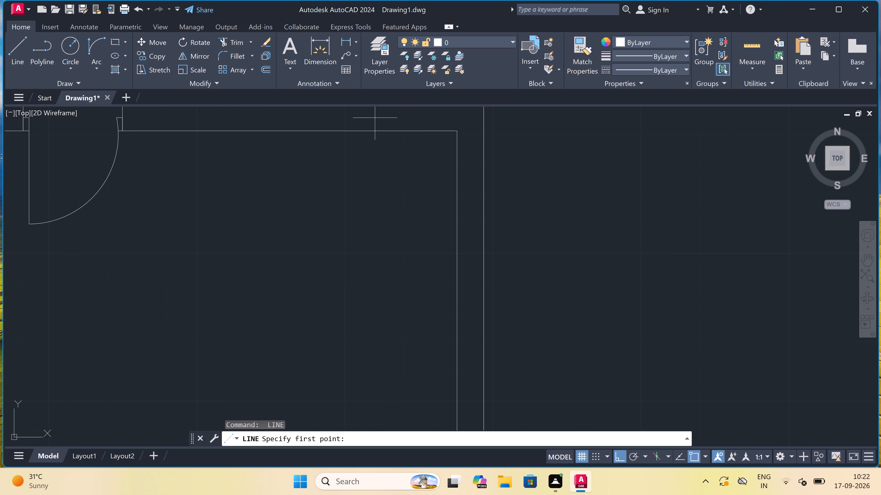
scroll(880, 494, "down", 2)
scroll(395, 221, "down", 4)
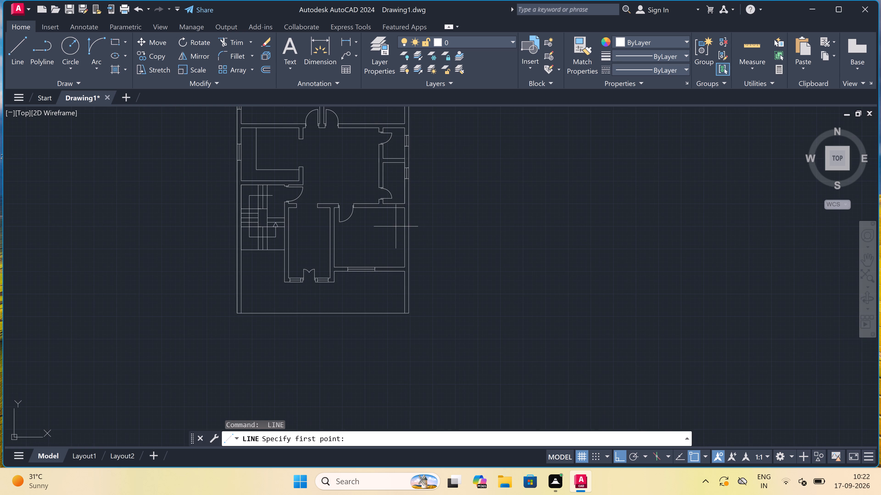
scroll(396, 226, "up", 2)
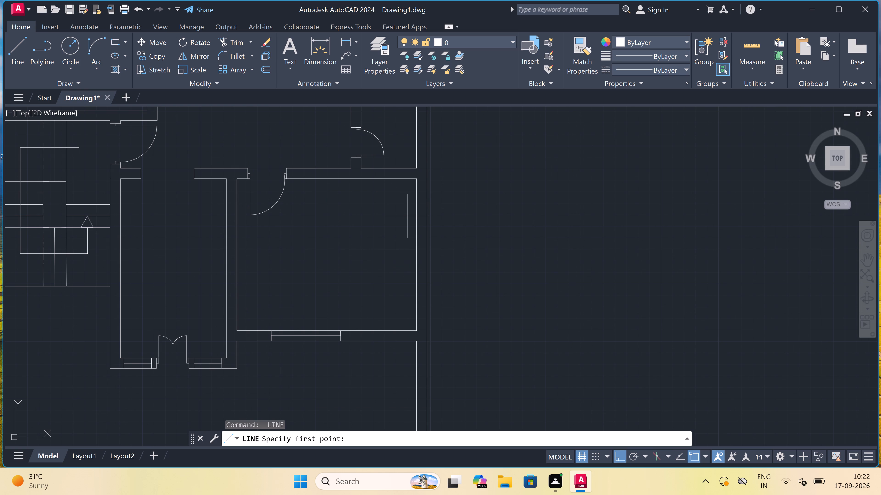
left_click(415, 222)
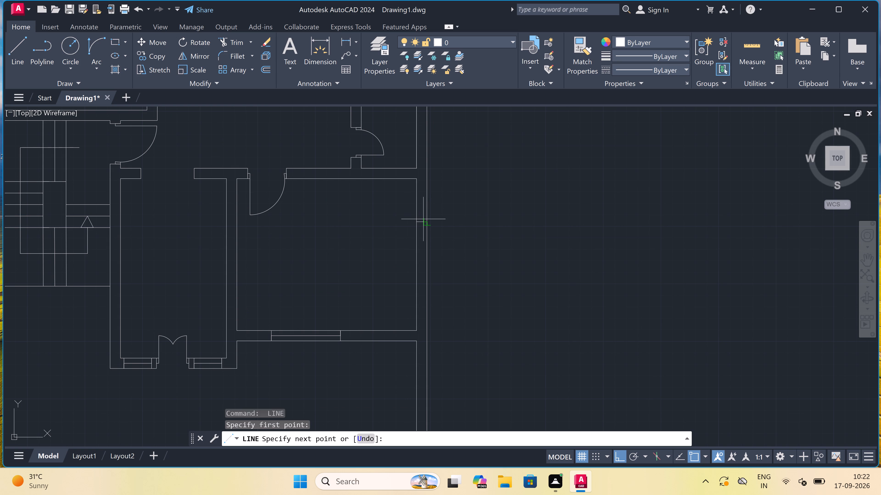
left_click(426, 220)
left_click_drag(421, 224, 421, 228)
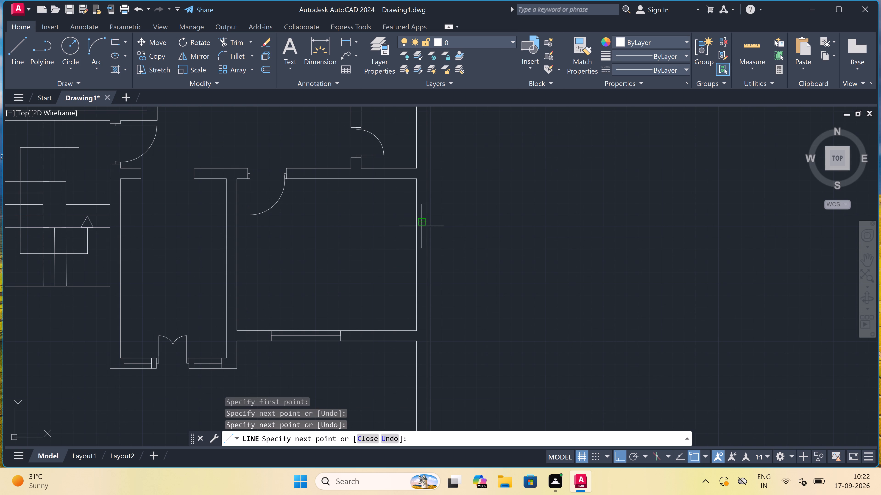
scroll(425, 279, "up", 3)
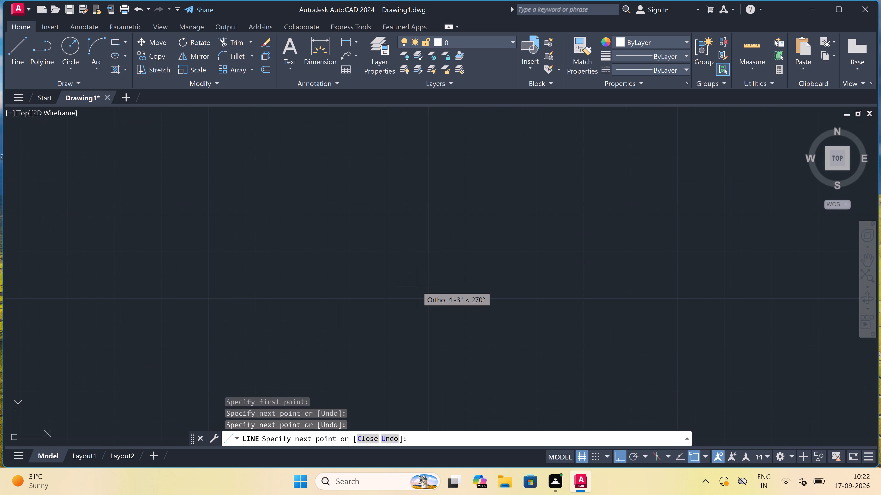
type("5'")
key("space")
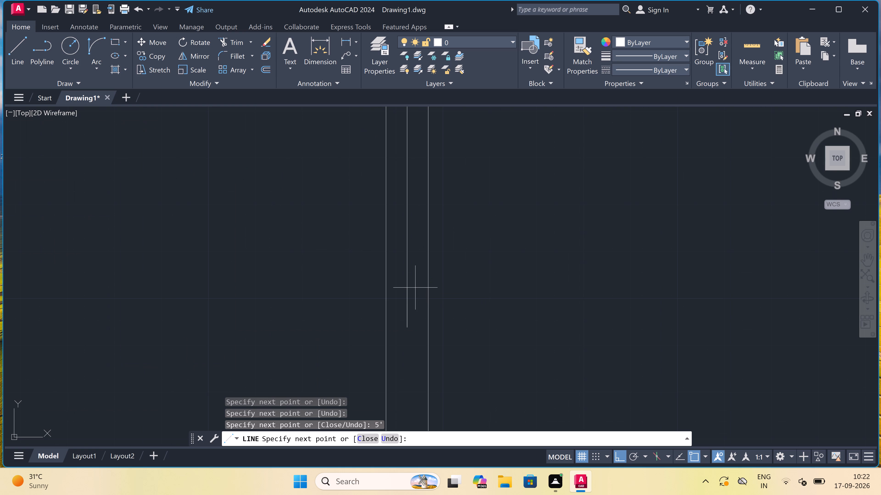
left_click(388, 330)
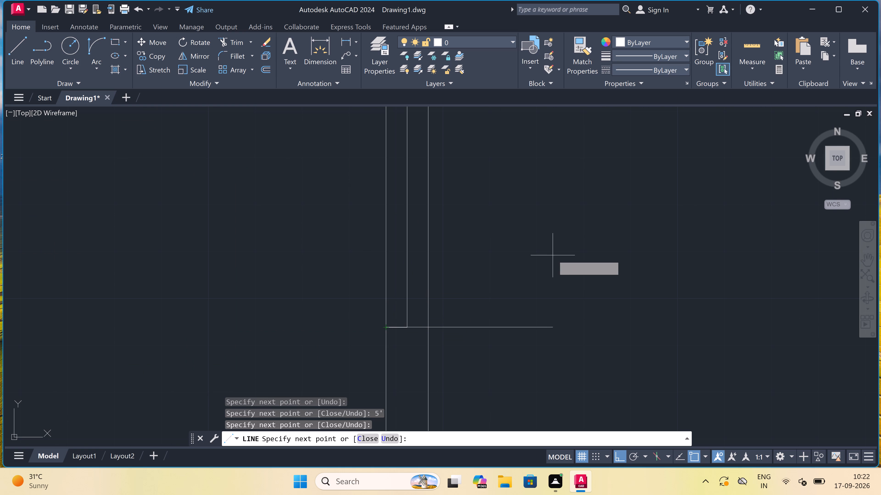
left_click(429, 325)
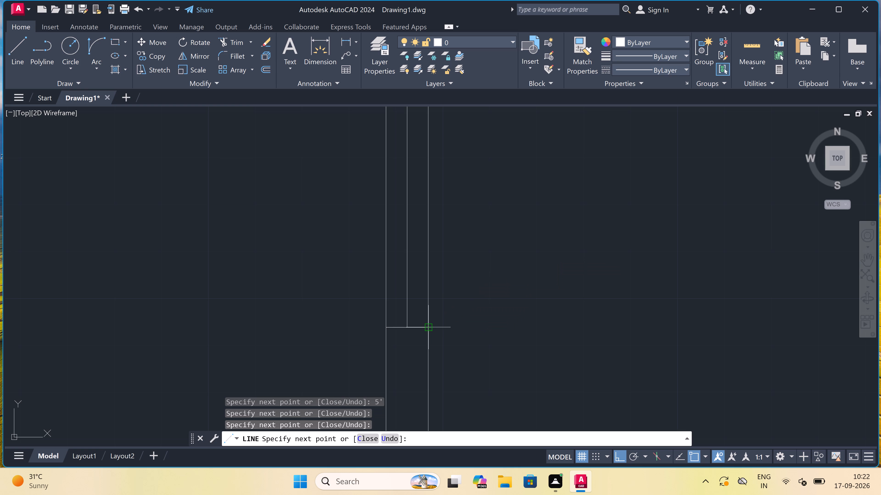
key("Escape")
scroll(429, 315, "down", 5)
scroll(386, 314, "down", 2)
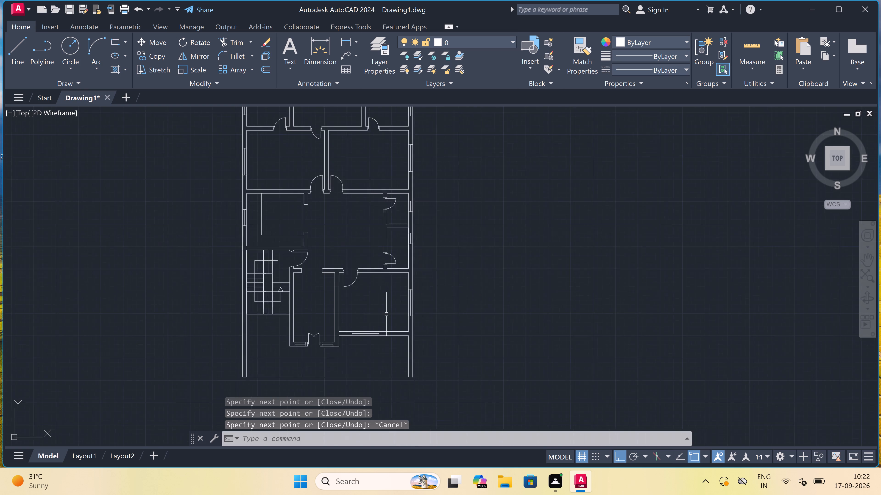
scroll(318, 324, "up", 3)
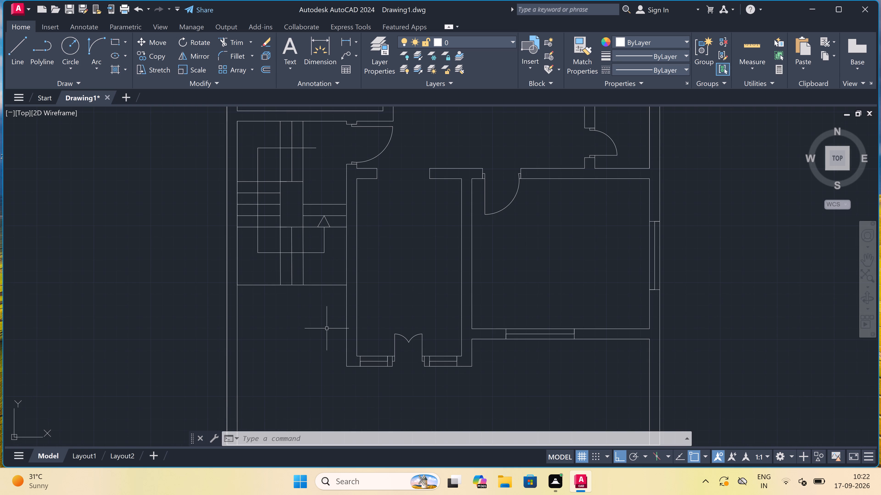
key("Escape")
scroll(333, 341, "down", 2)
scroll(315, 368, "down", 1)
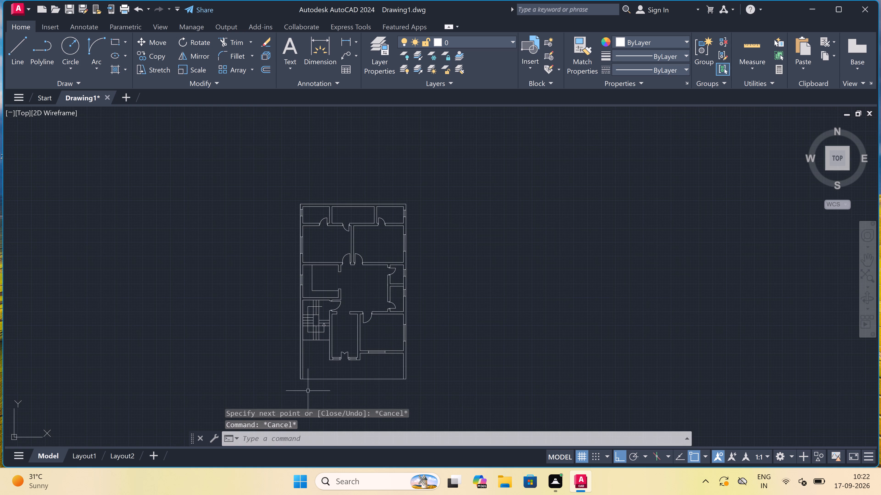
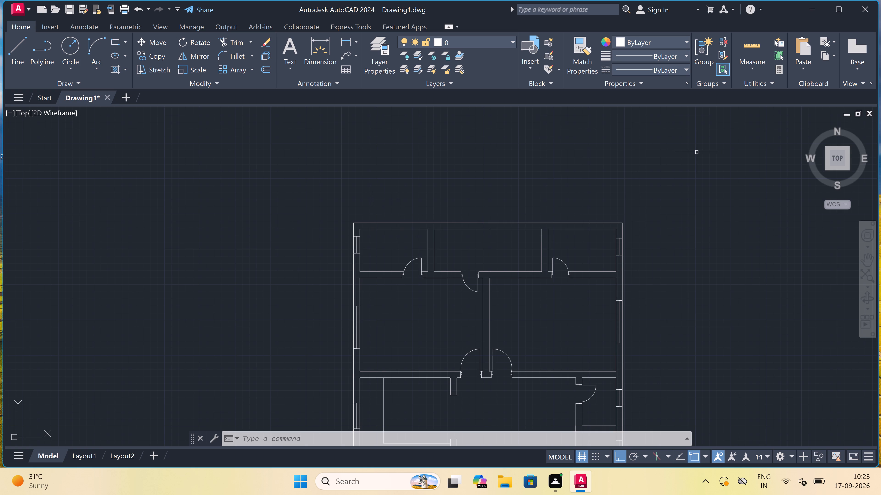
Draw a 3' wide window with a centre line in the wall between the top-middle room and the right-hand room below it.
scroll(600, 194, "down", 2)
scroll(594, 216, "up", 3)
scroll(593, 214, "down", 2)
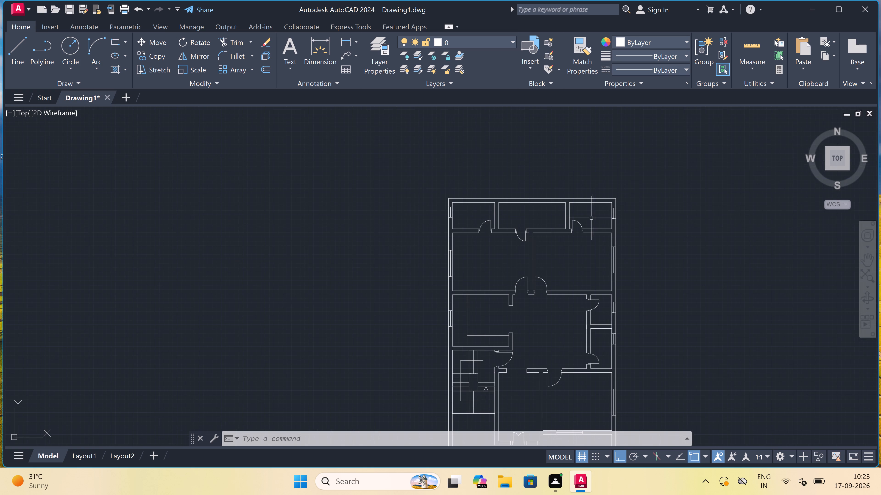
scroll(568, 255, "up", 2)
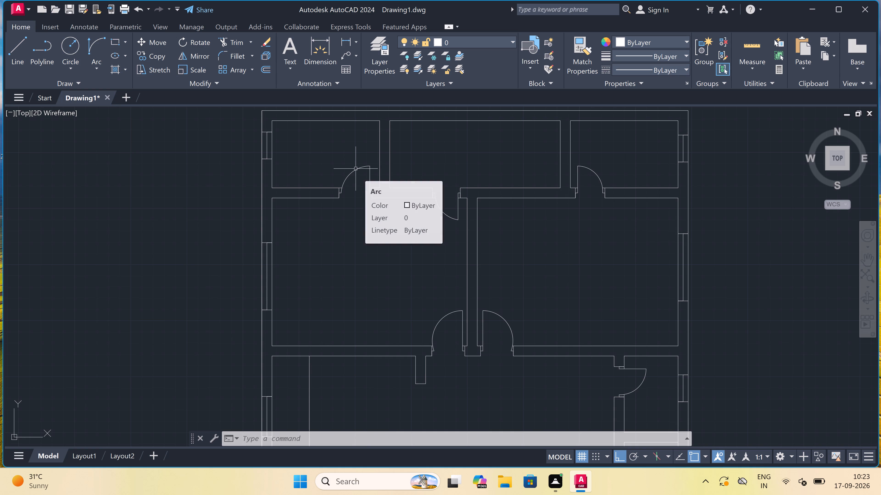
type("l")
key("space")
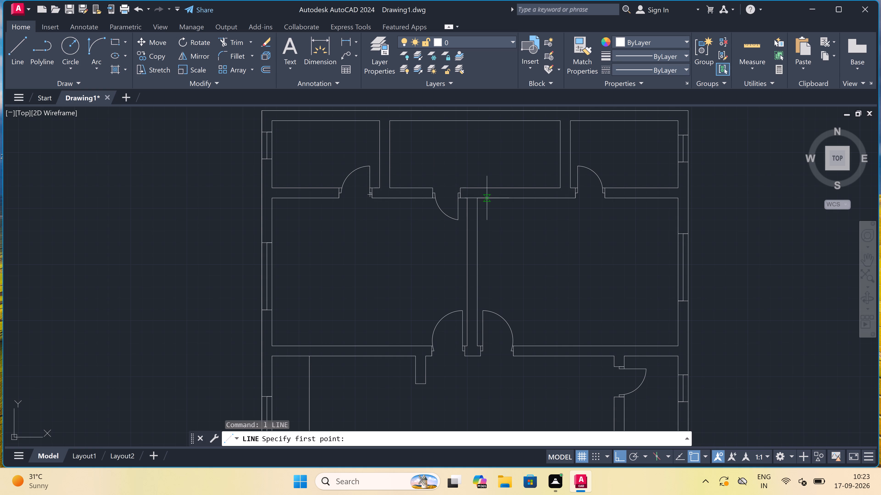
scroll(502, 195, "up", 1)
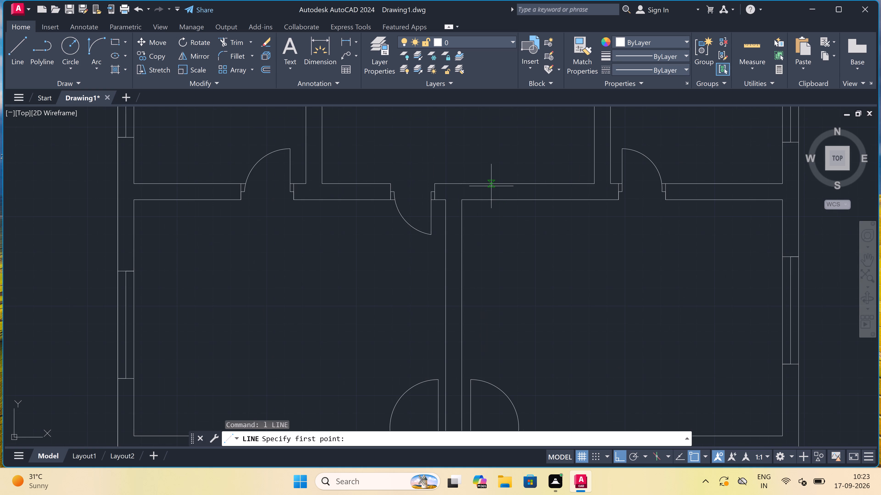
left_click(491, 185)
left_click(490, 200)
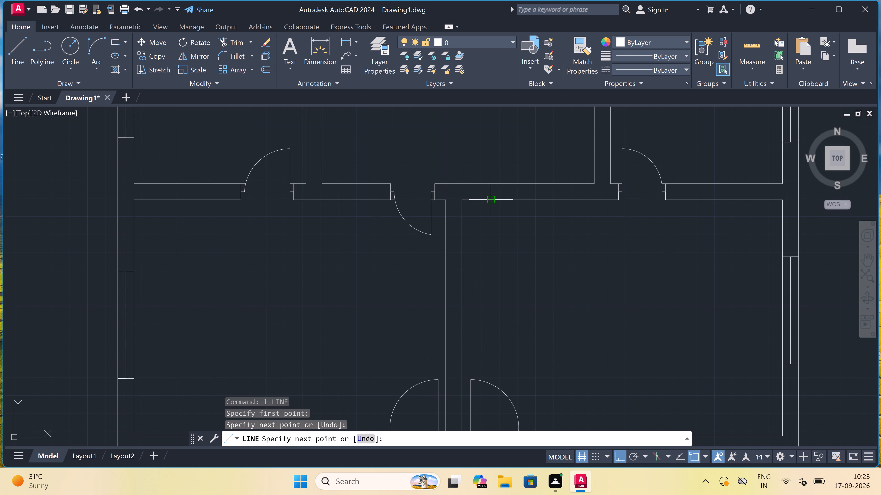
left_click(490, 193)
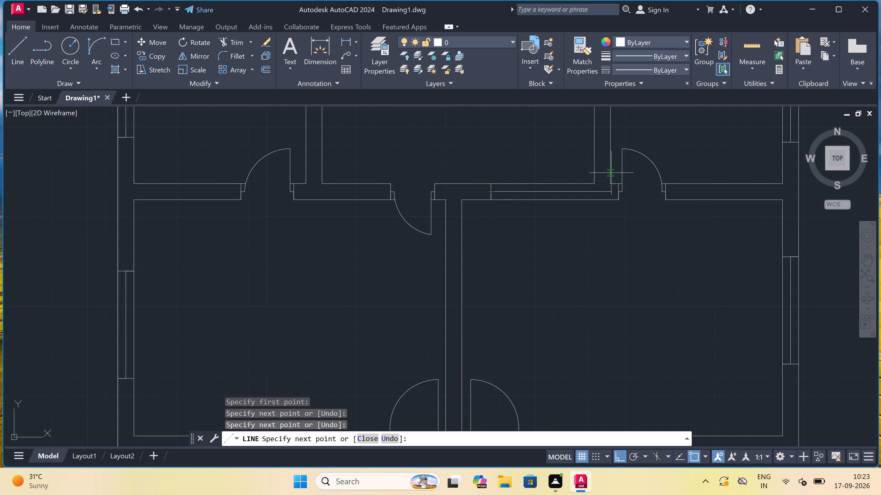
type("3'")
key("space")
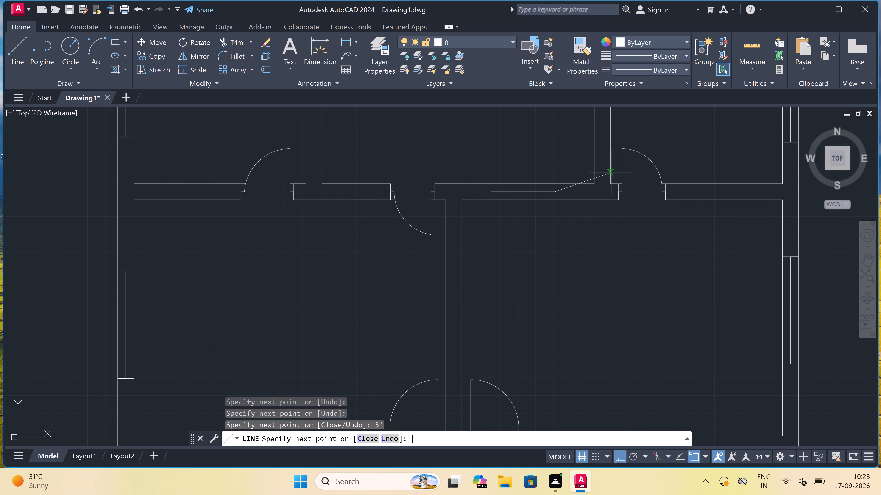
left_click(555, 184)
left_click(554, 197)
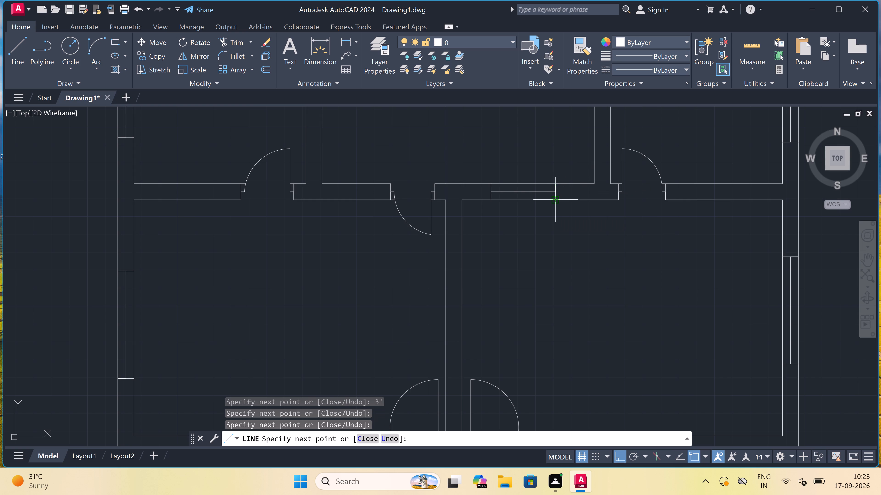
scroll(548, 197, "down", 3)
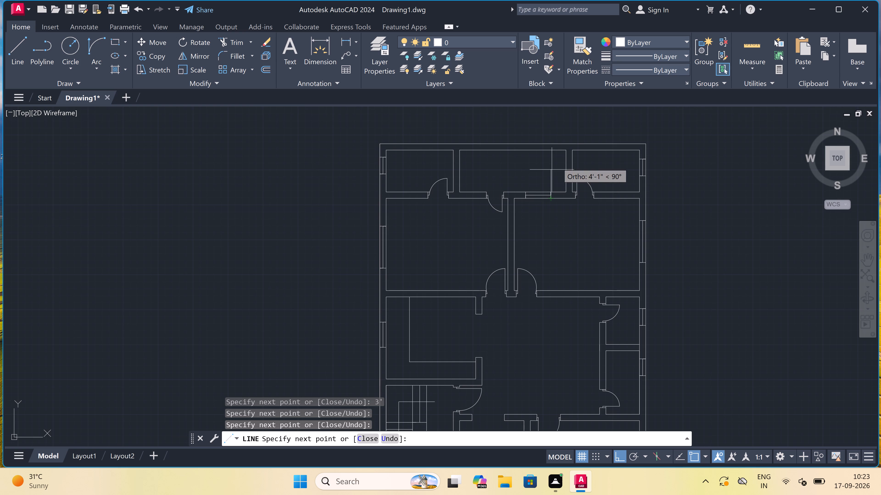
scroll(565, 157, "up", 1)
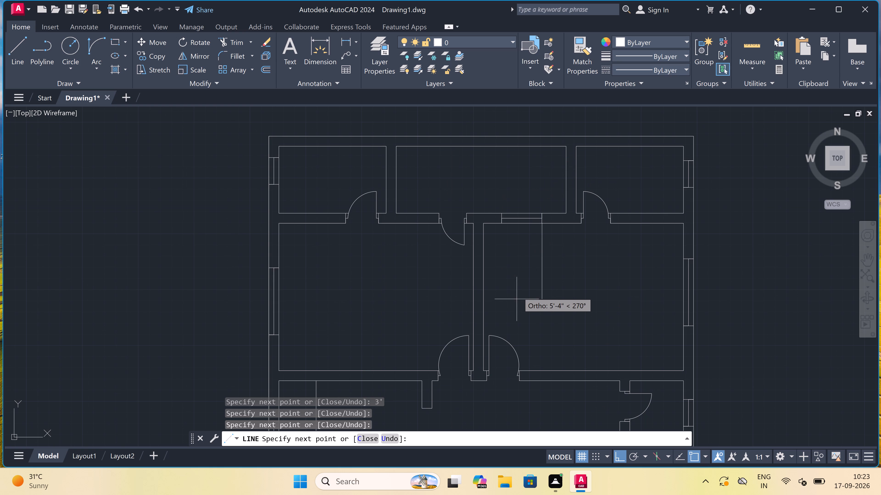
key("Escape")
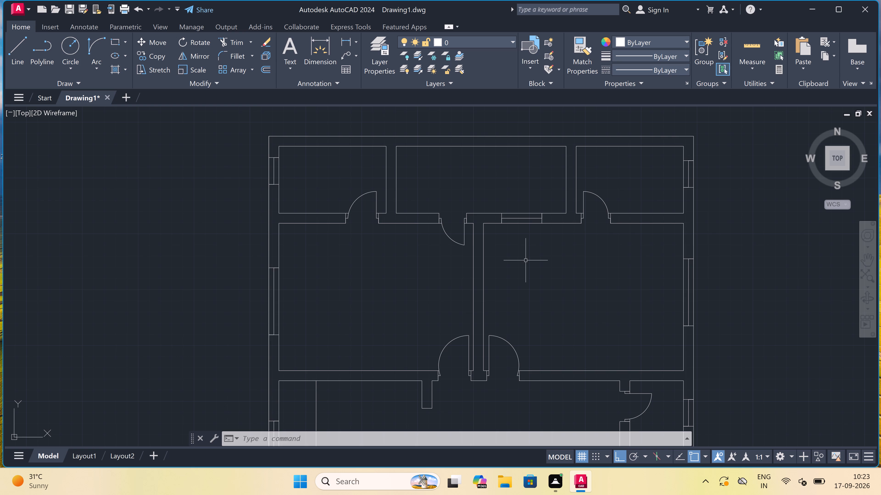
scroll(531, 247, "down", 2)
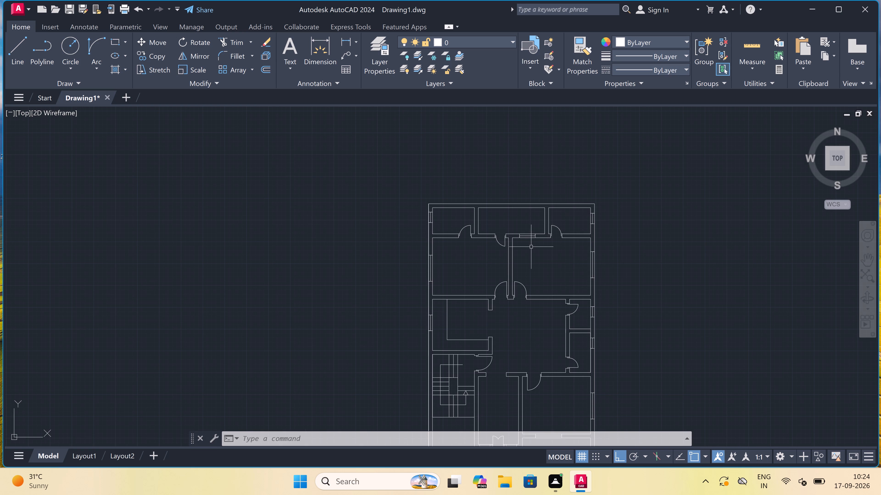
scroll(531, 247, "up", 1)
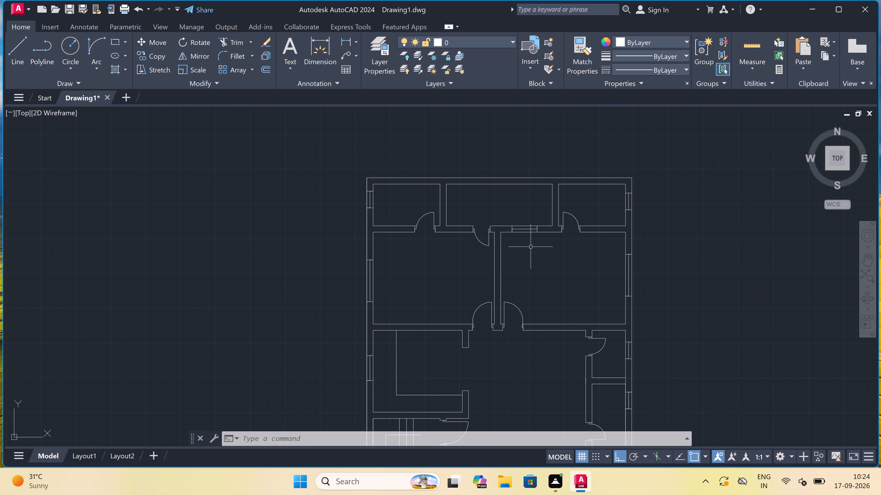
key("Escape")
Add a multiline text label in the top-left room reading TOILET with 8'0"X5'0" on the second line.
scroll(418, 200, "up", 1)
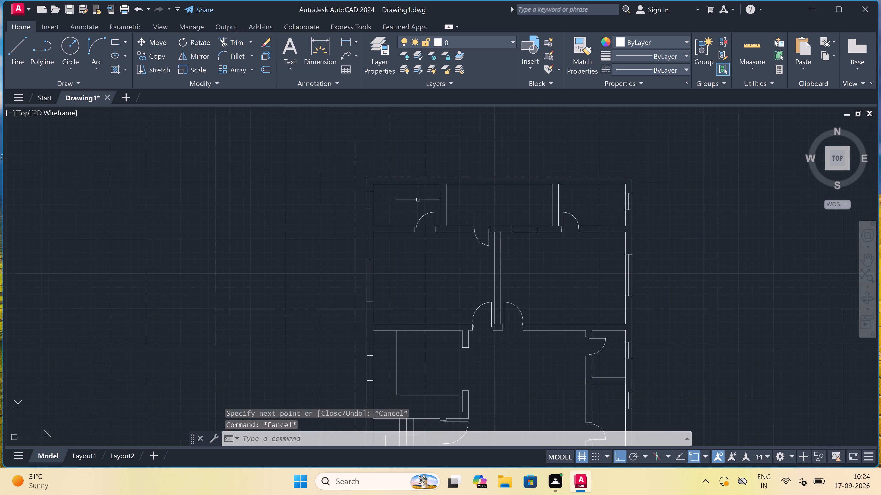
type("mt")
key("space")
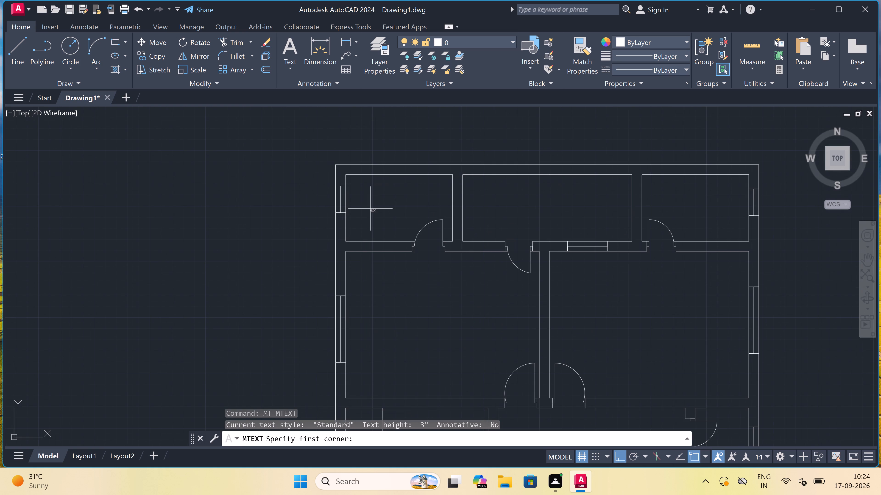
left_click(383, 193)
left_click_drag(545, 208, 536, 197)
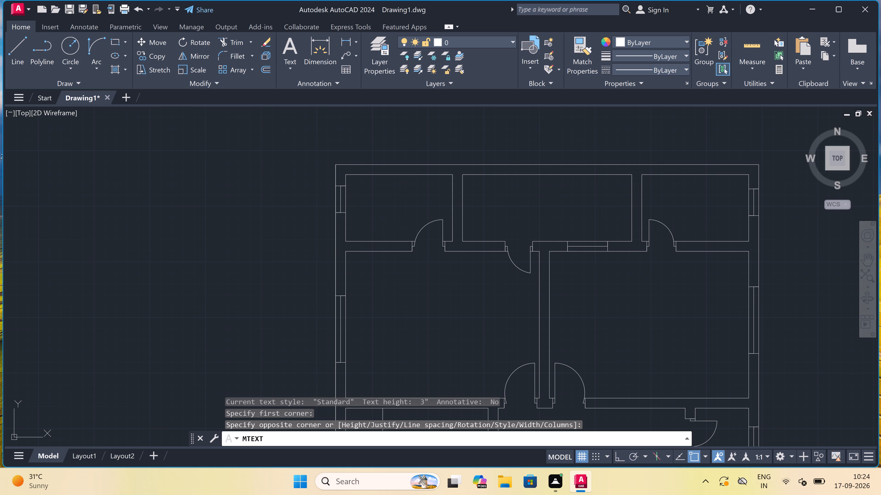
type("toilet")
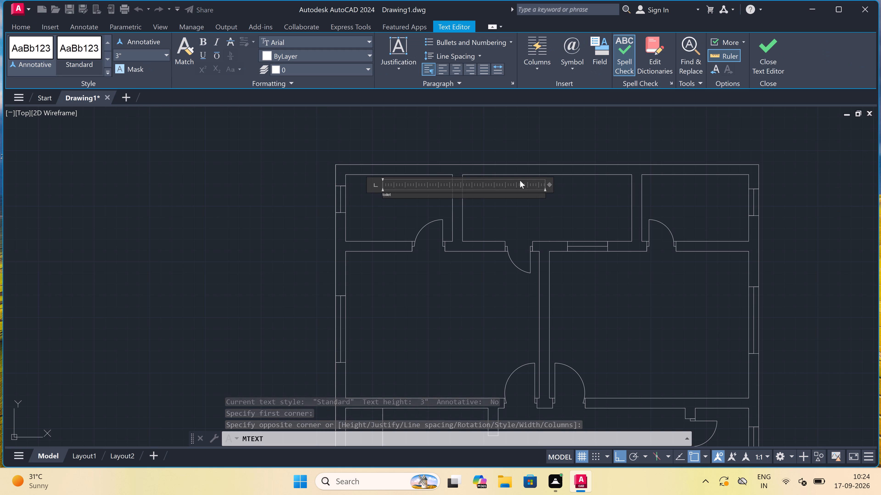
key("BackSpace")
key("BackSpace")
key("BackSpace")
key("BackSpace")
key("BackSpace")
key("BackSpace")
key("BackSpace")
key("BackSpace")
key("BackSpace")
key("BackSpace")
key("BackSpace")
key("BackSpace")
key("BackSpace")
key("BackSpace")
key("BackSpace")
key("BackSpace")
key("BackSpace")
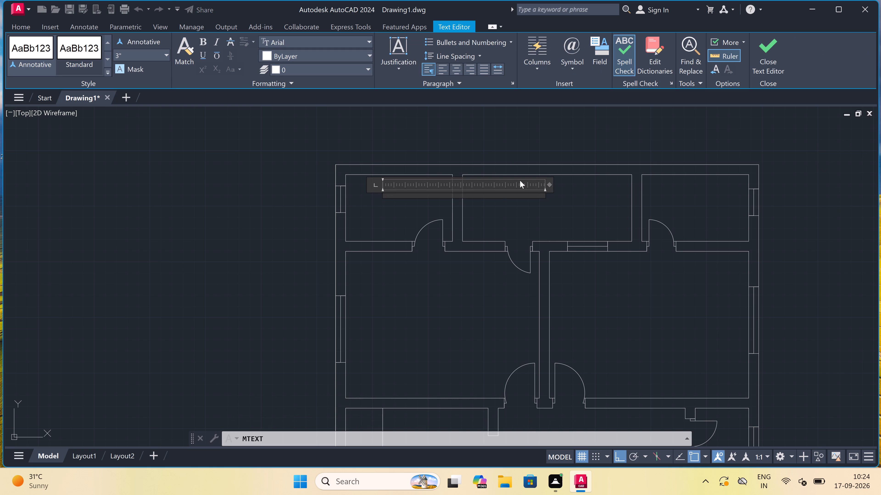
type("TOILET")
scroll(392, 210, "up", 3)
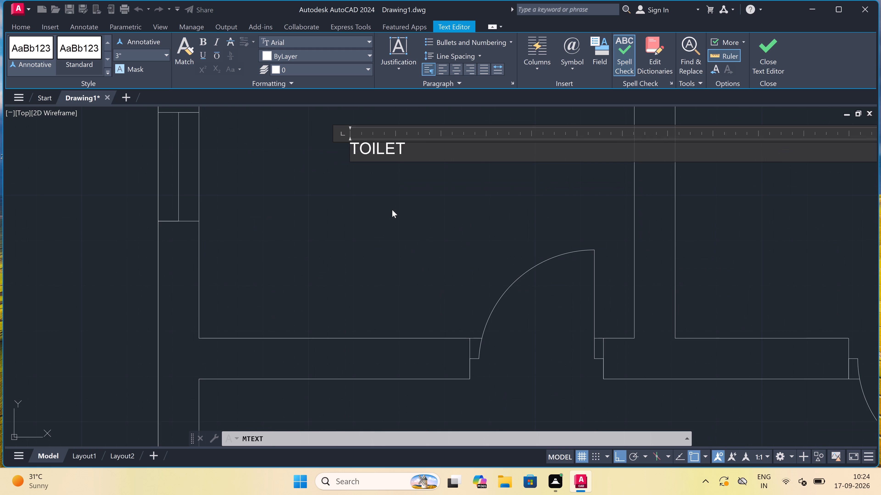
key("Return")
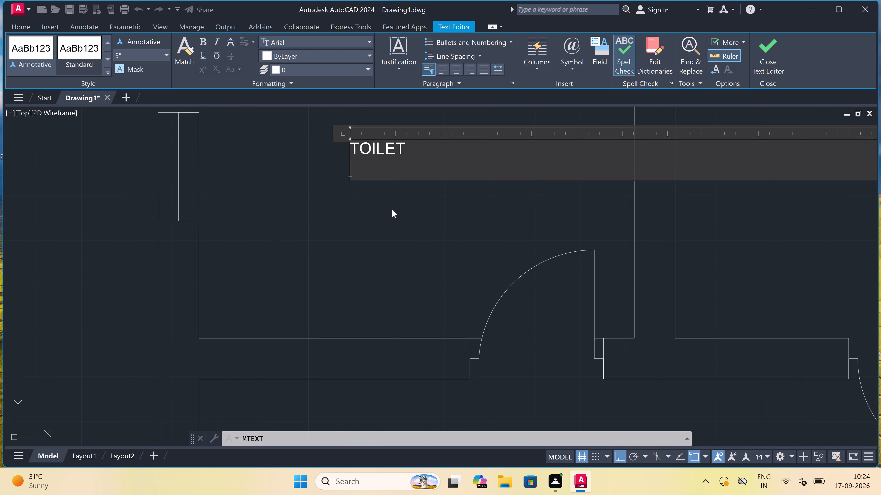
type("8'0\"X")
key("5")
type("'0\"")
left_click(387, 215)
scroll(386, 215, "down", 3)
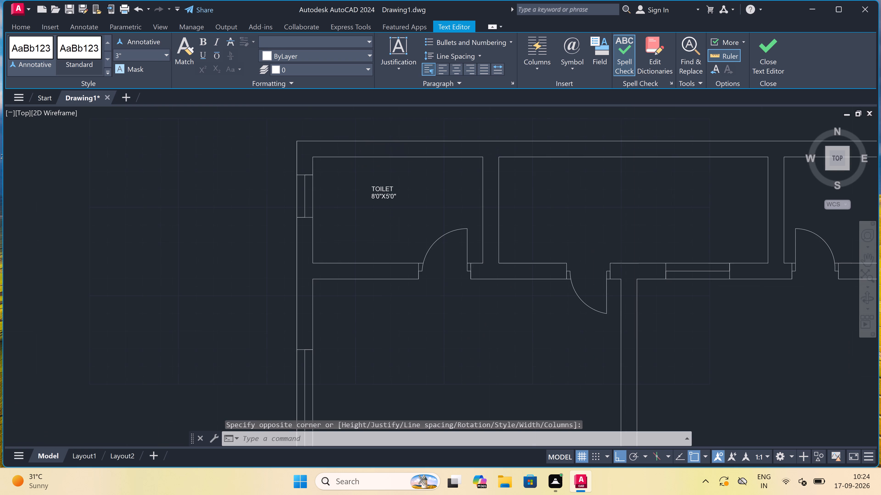
Add a multiline text label in the top-middle room reading OPEN WASH with 12'8"X5'0" on the second line.
scroll(386, 215, "down", 2)
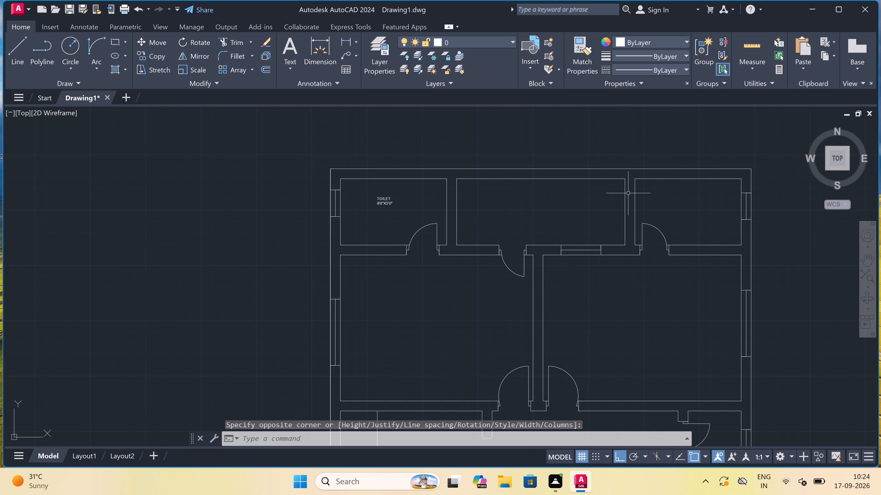
key("space")
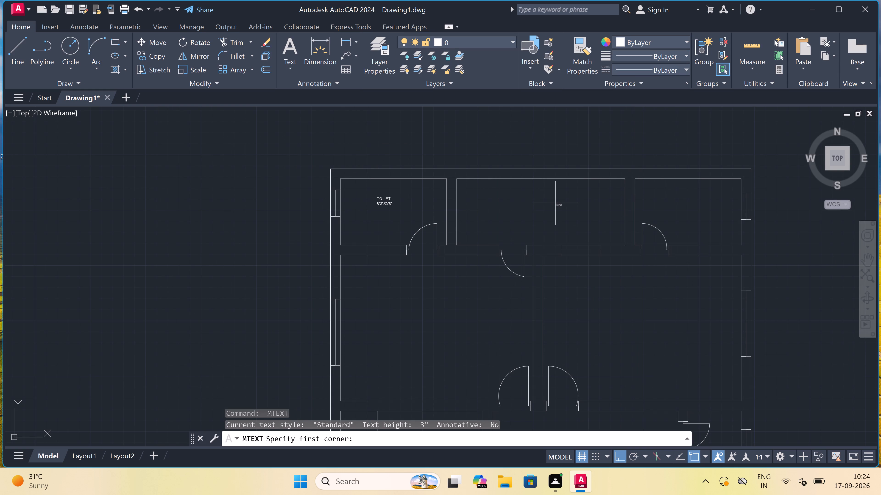
left_click_drag(541, 207, 544, 208)
left_click_drag(753, 187, 782, 171)
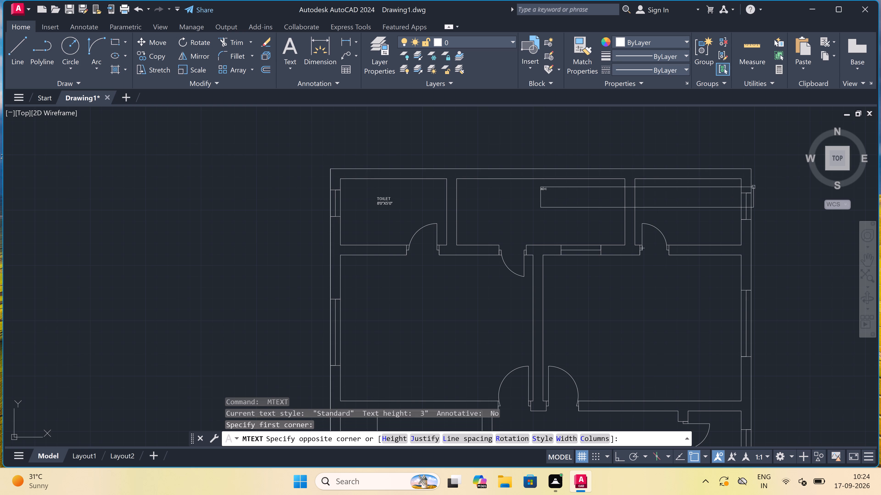
type("OPEN")
key("space")
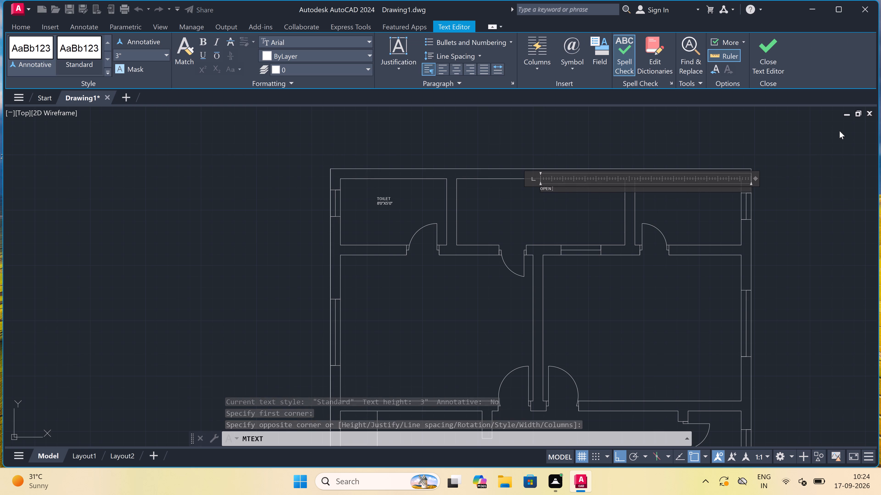
type("WASH")
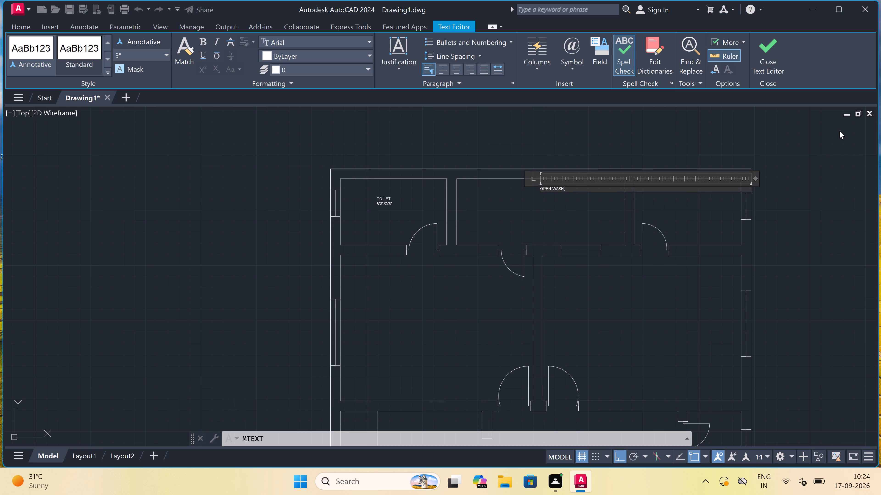
key("Return")
type("12'8\"X")
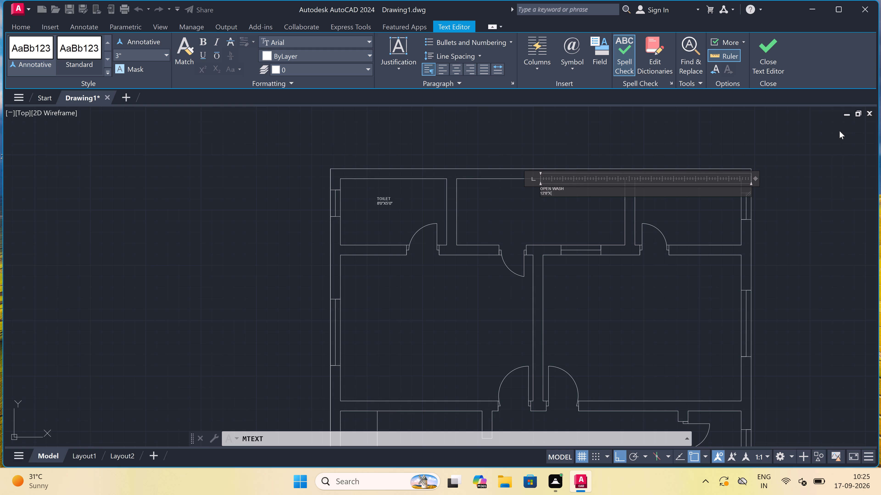
key("5")
type("'0\"")
left_click(545, 231)
Add a multiline text label in the top-right room reading TOILET with 8'0"X5'0" on the second line.
scroll(546, 223, "down", 3)
scroll(584, 225, "up", 3)
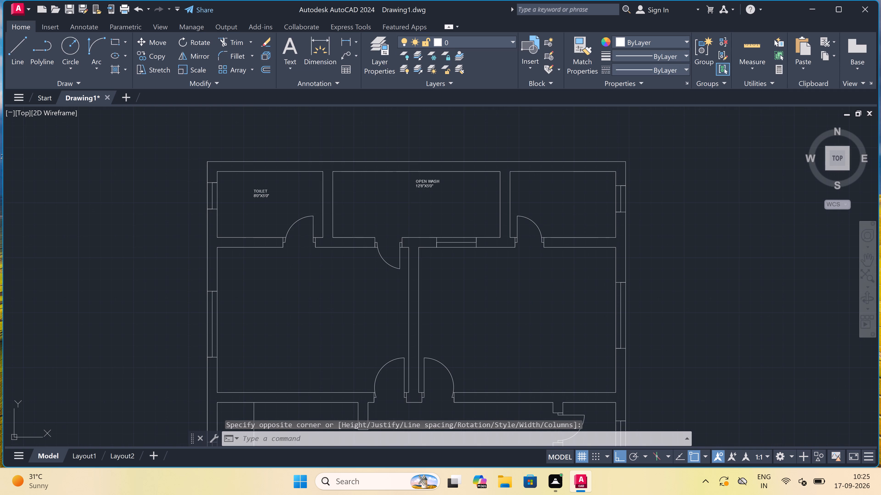
key("space")
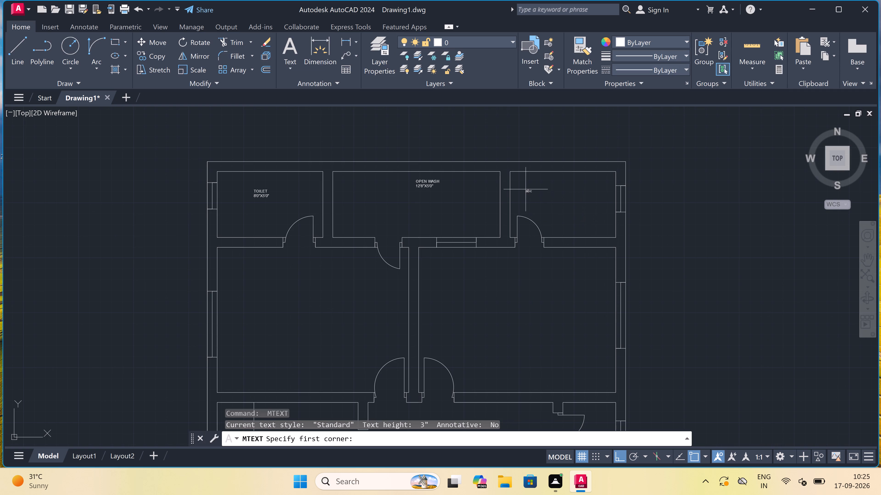
left_click(519, 188)
left_click(649, 195)
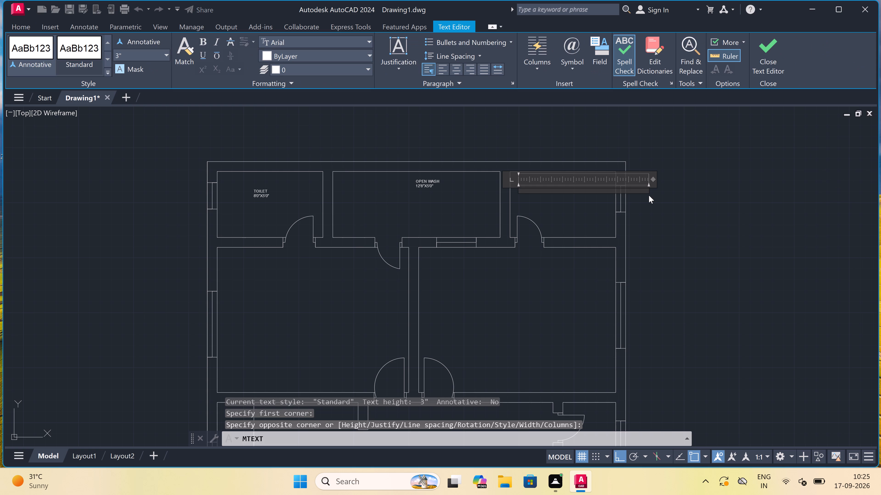
type("TOILET")
key("Return")
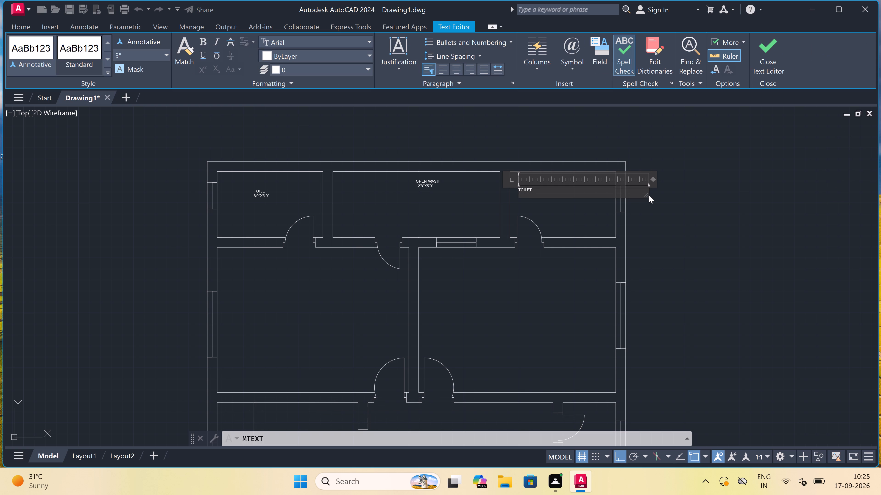
type("8'0\"")
key("x")
type("5'0\"")
left_click(672, 212)
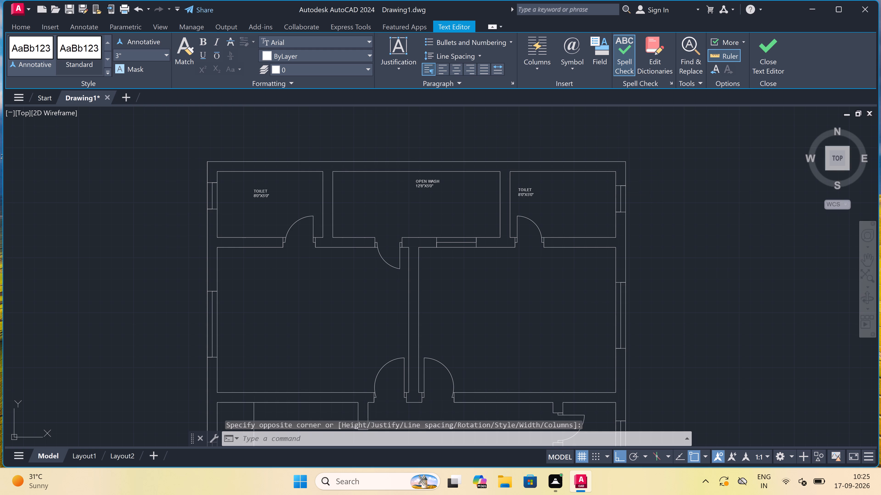
Add a multiline text label in the large room below the top-right toilet reading BEDROOM with 14'6"X11'0" on the second line.
scroll(644, 190, "down", 2)
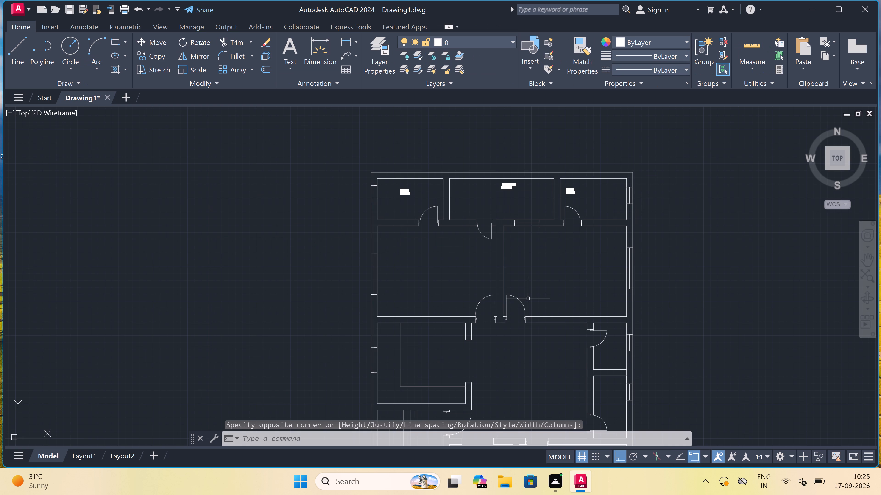
key("space")
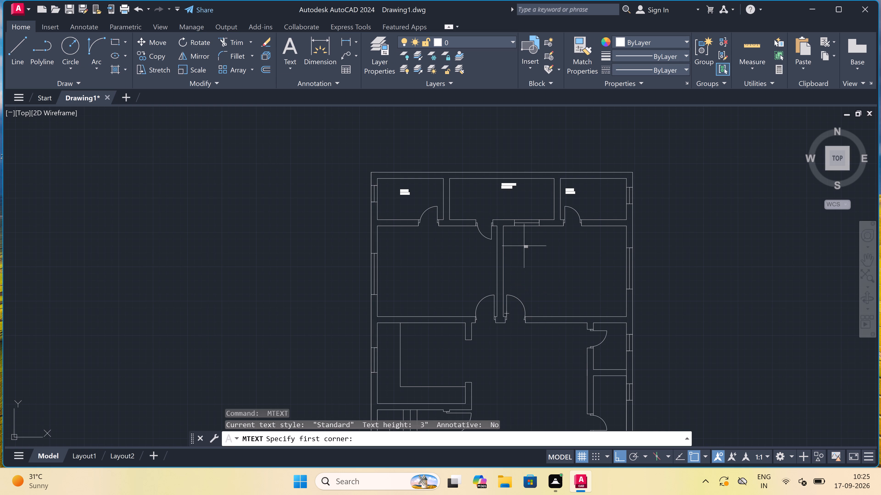
left_click(516, 237)
left_click_drag(626, 245, 640, 242)
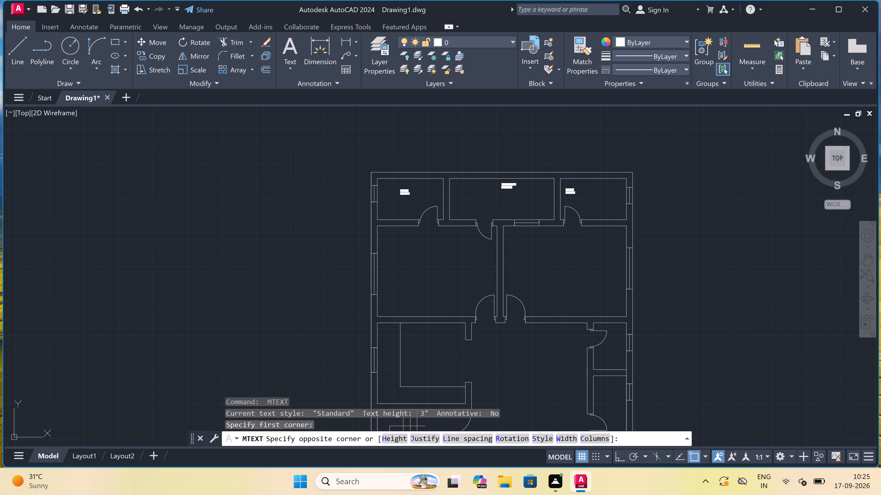
scroll(510, 239, "up", 2)
type("BEDROOM")
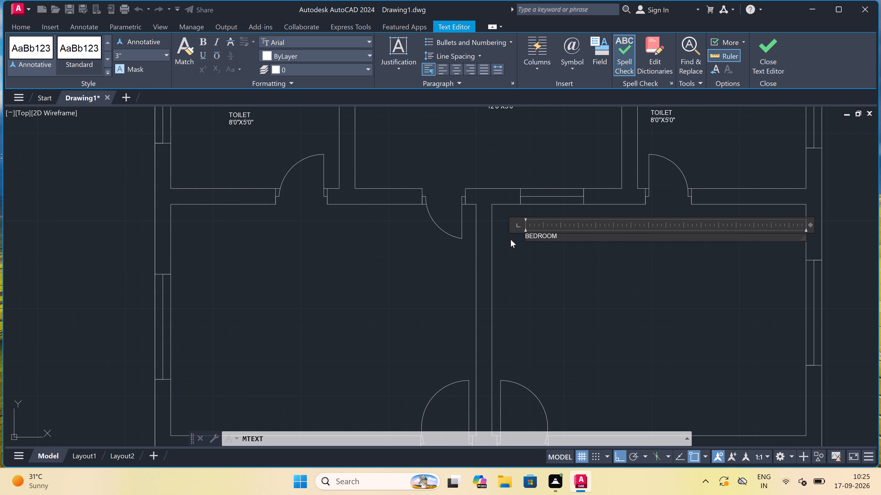
key("Return")
type("14'")
key("6")
type("\"X11'0\"")
left_click(543, 257)
Add a multiline text label in the large room below the top-left toilet reading BEDROOM with 14'6"X11'0" on the second line.
scroll(543, 256, "down", 4)
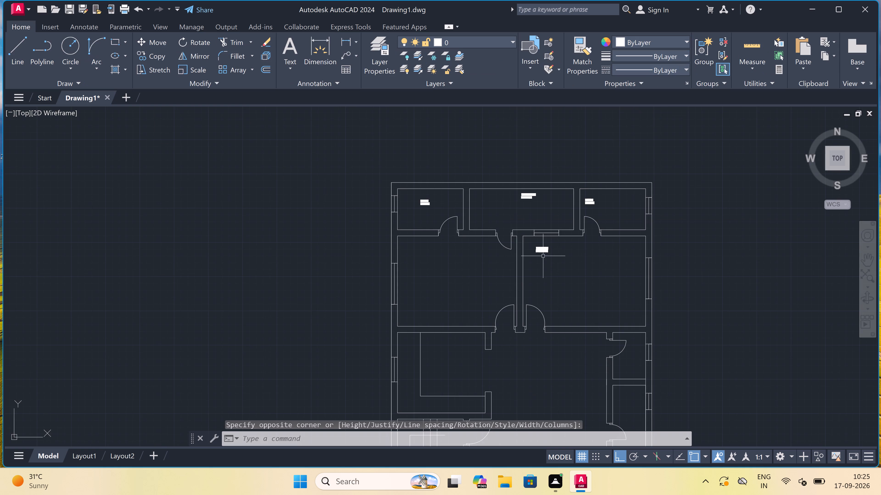
scroll(543, 256, "down", 2)
scroll(505, 281, "up", 3)
key("space")
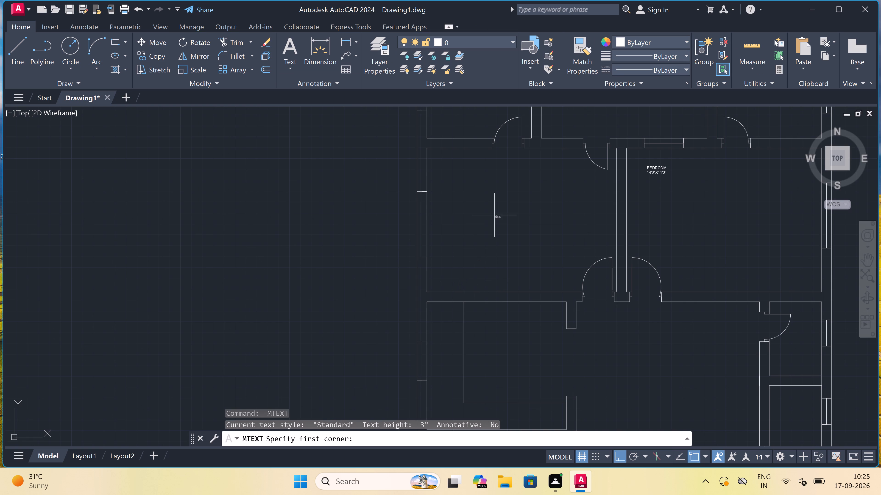
left_click(443, 163)
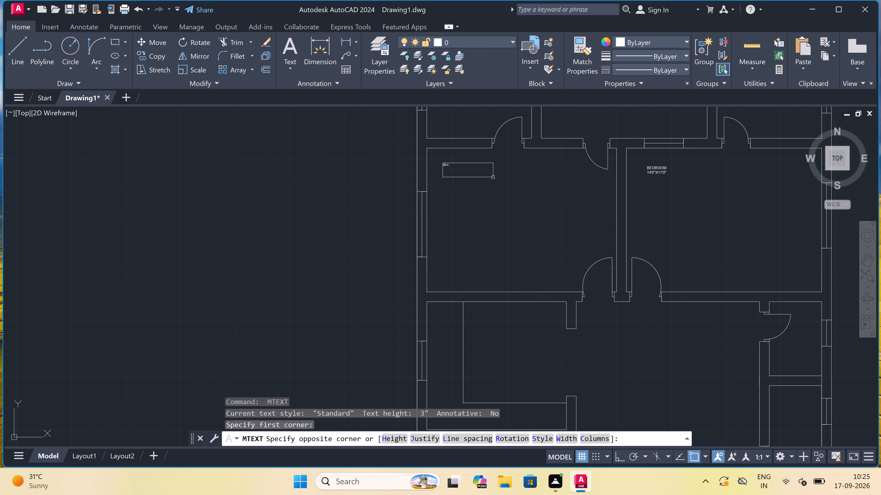
left_click(557, 167)
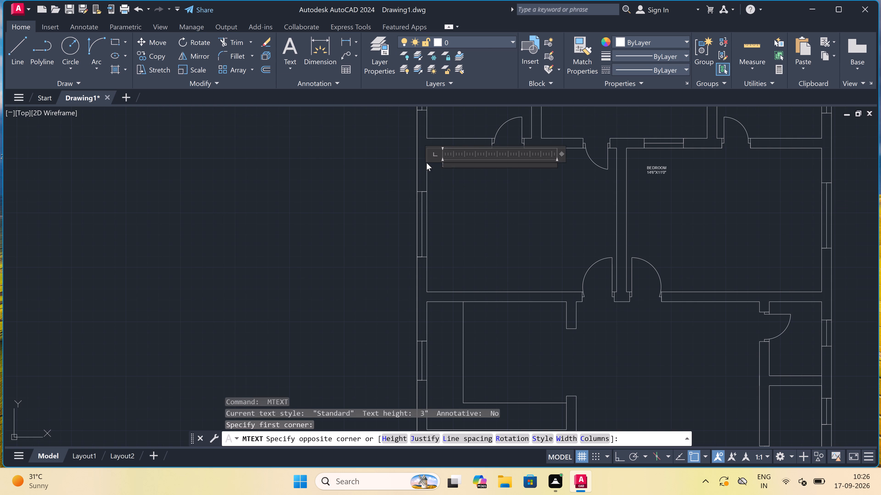
scroll(429, 161, "up", 2)
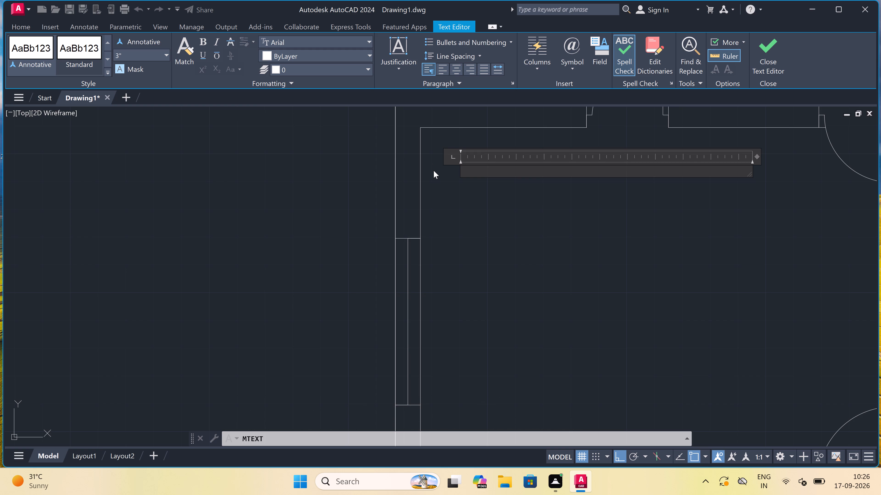
type("BEDROOM")
key("Return")
key("1")
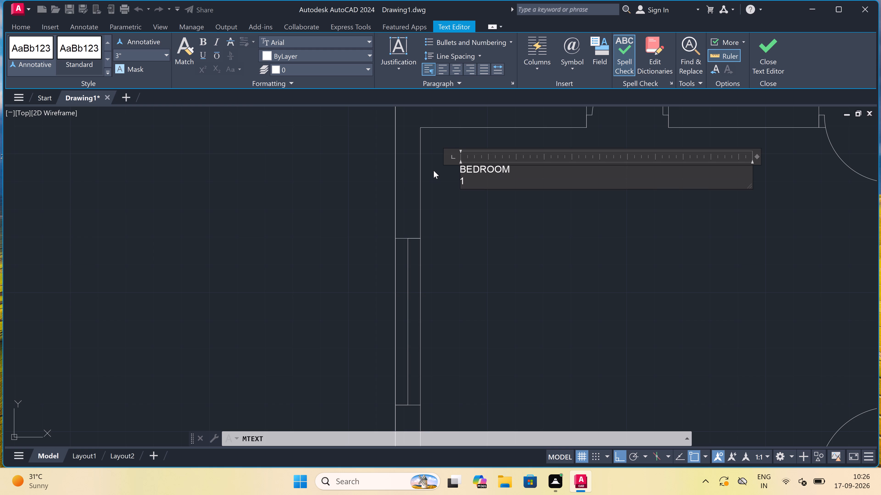
type("4'0")
key("BackSpace")
type("6\"")
type("X11")
type("'0\"")
left_click(500, 241)
Move the left-hand bedroom's label a short distance to the right, away from the outer wall.
scroll(490, 208, "down", 2)
left_click(483, 193)
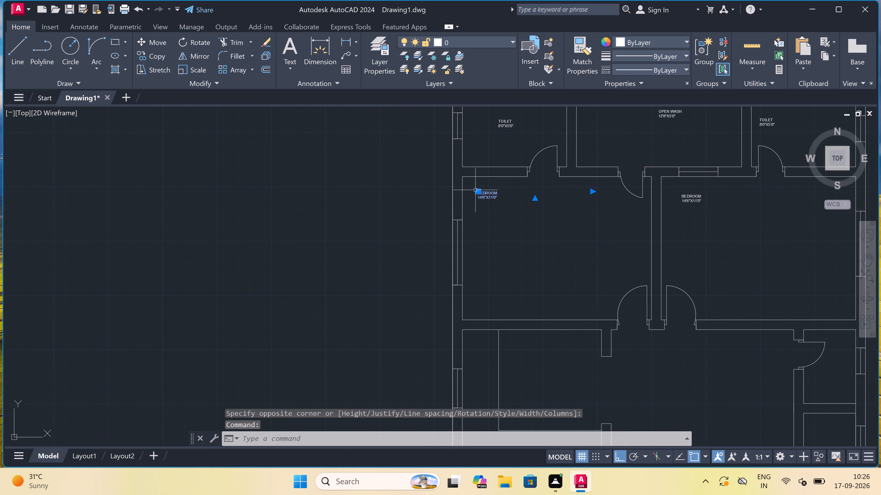
left_click(479, 192)
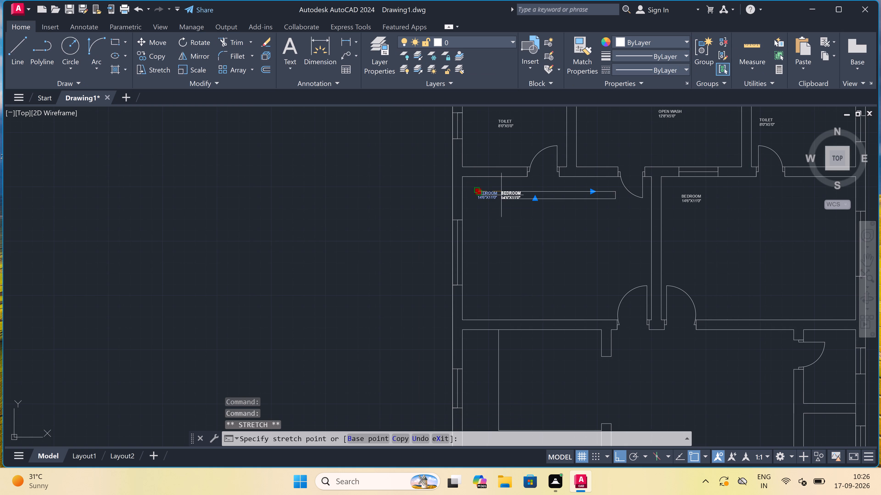
scroll(501, 195, "up", 3)
left_click(501, 194)
key("Escape")
Add a multiline text label inside the room below the left-hand bedroom reading KITCHEN with 14'0"X10'8" on the second line.
scroll(507, 203, "down", 2)
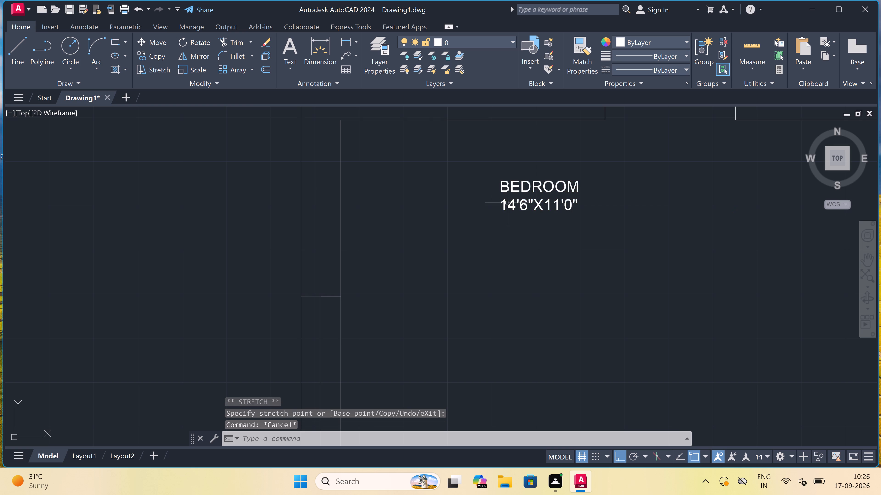
scroll(507, 203, "down", 4)
scroll(501, 262, "up", 2)
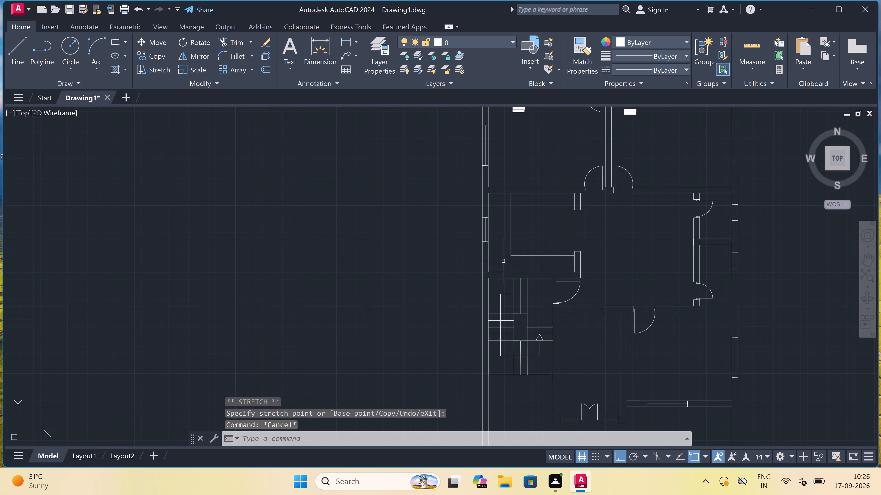
scroll(548, 234, "up", 1)
key("m")
type("T")
key("space")
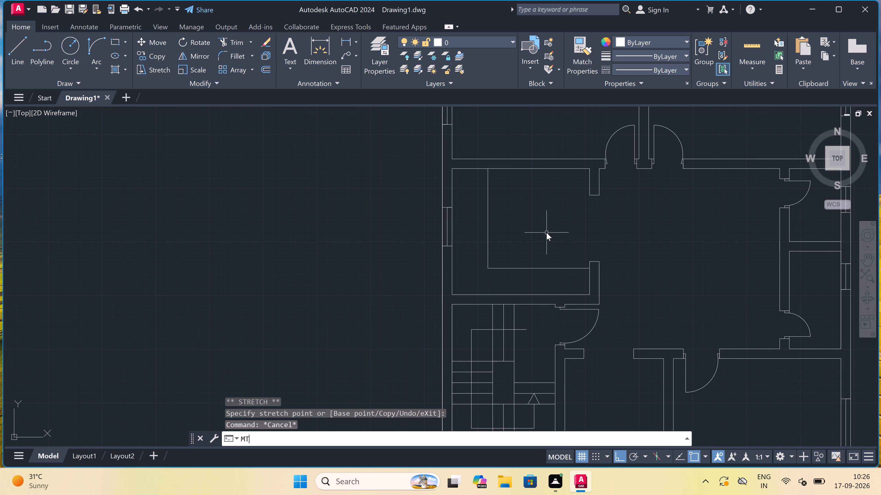
left_click(518, 216)
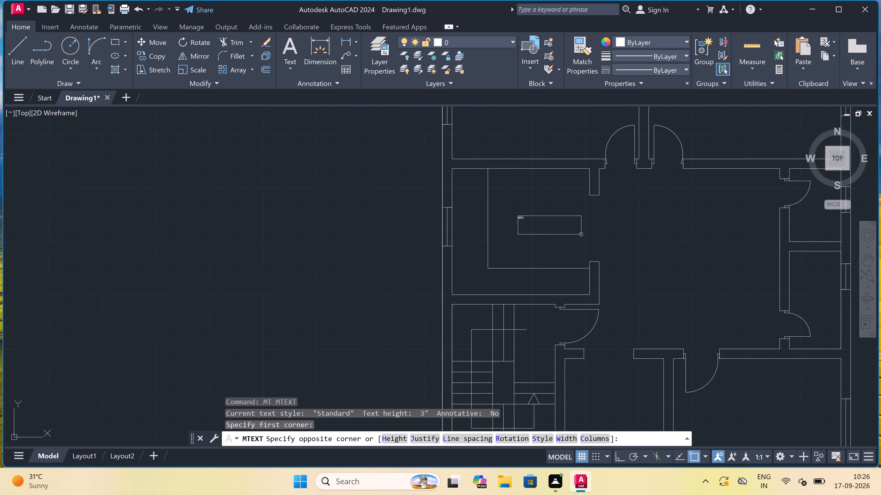
left_click(699, 225)
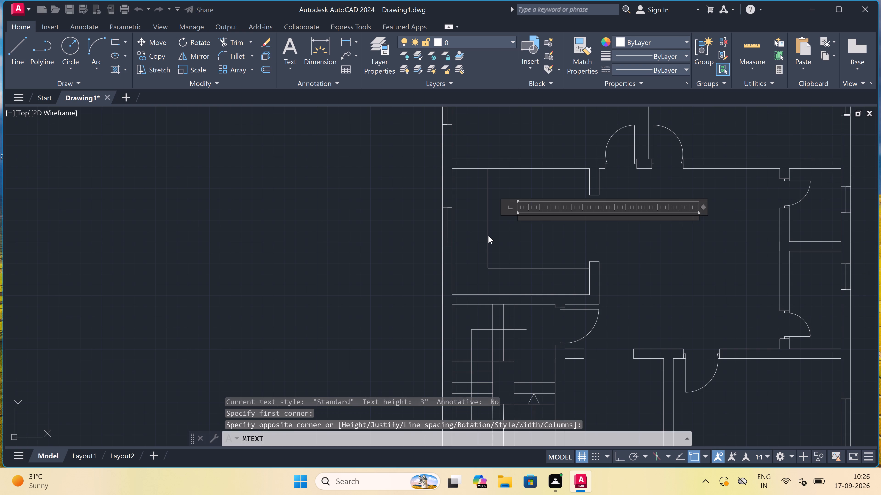
scroll(498, 235, "up", 1)
type("KITCHEN")
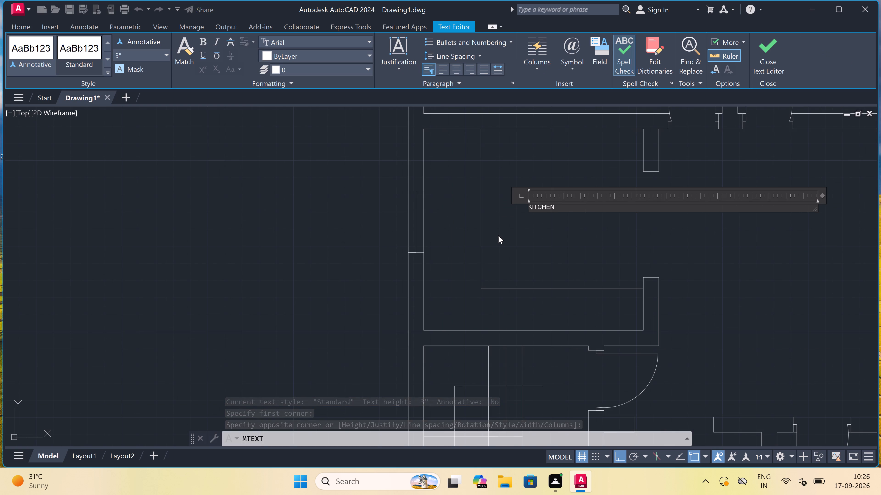
key("Return")
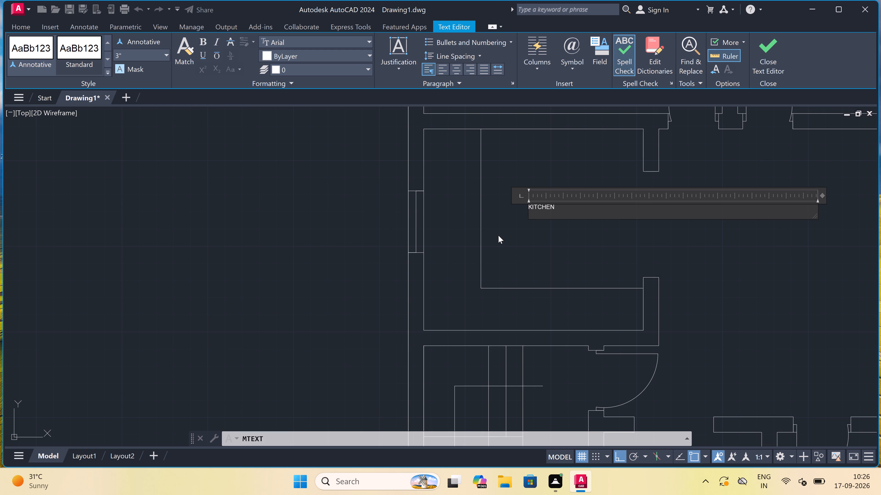
type("10'")
key("BackSpace")
key("BackSpace")
key("BackSpace")
type("14'")
type("0\"X")
type("10'")
type("8\"")
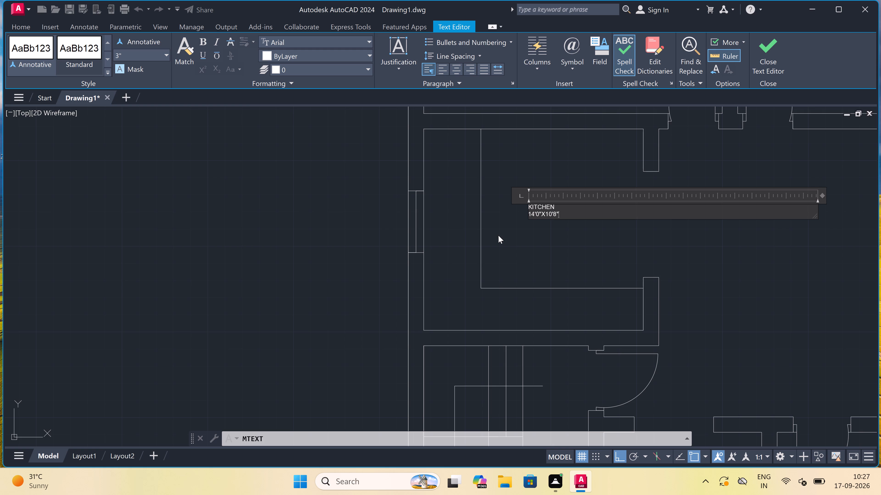
left_click(498, 236)
Add a multiline text label reading WASH in the small upper room along the right outer wall, across from the kitchen.
scroll(498, 236, "down", 3)
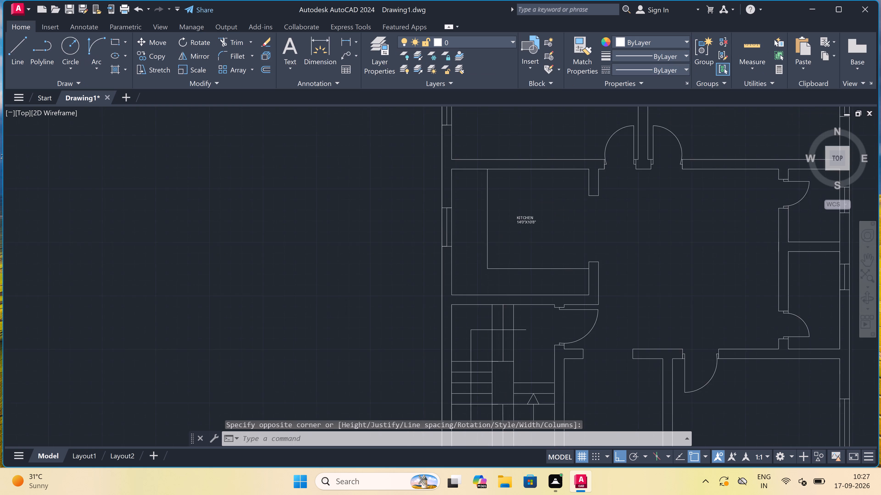
scroll(498, 236, "down", 3)
scroll(553, 235, "up", 4)
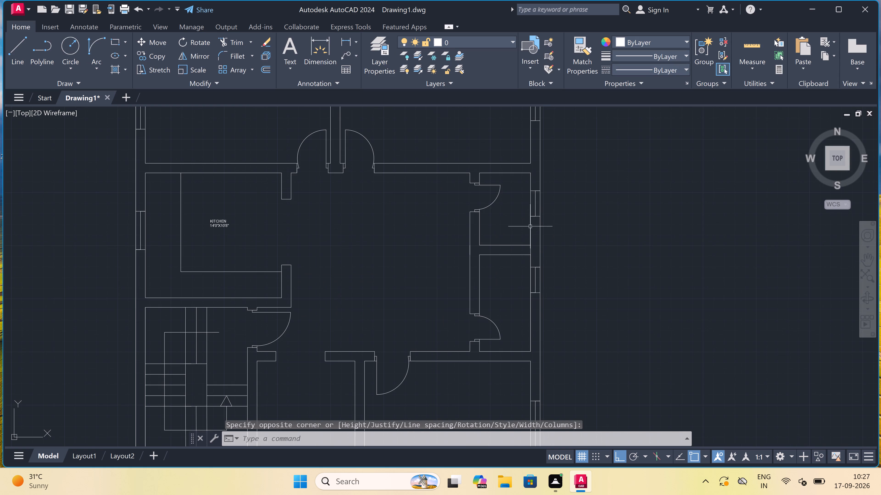
key("space")
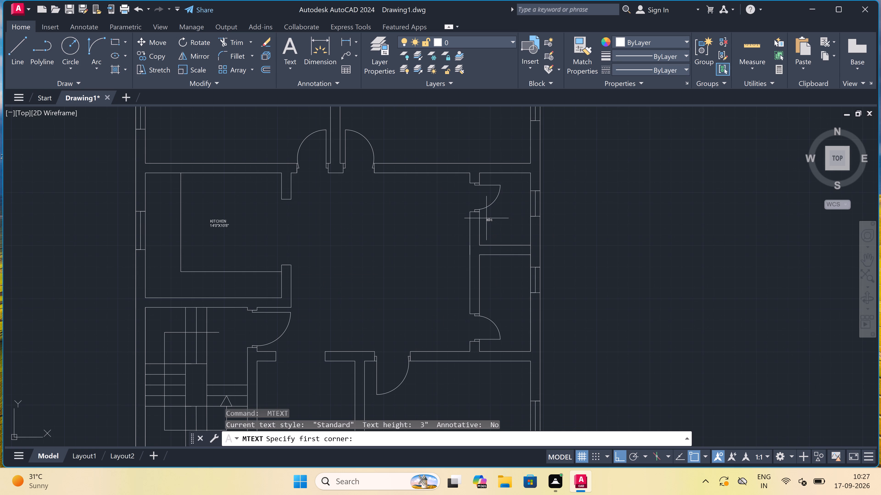
left_click(486, 218)
left_click(567, 225)
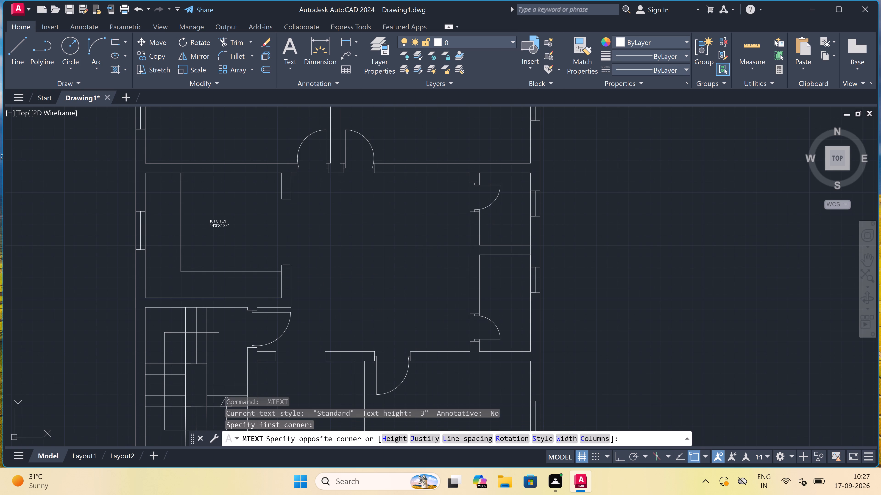
scroll(482, 225, "up", 2)
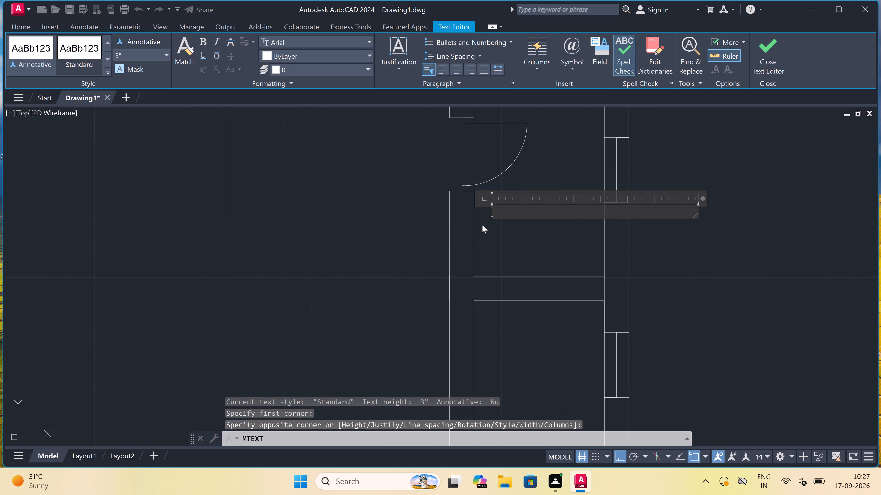
key("w")
type("ASH")
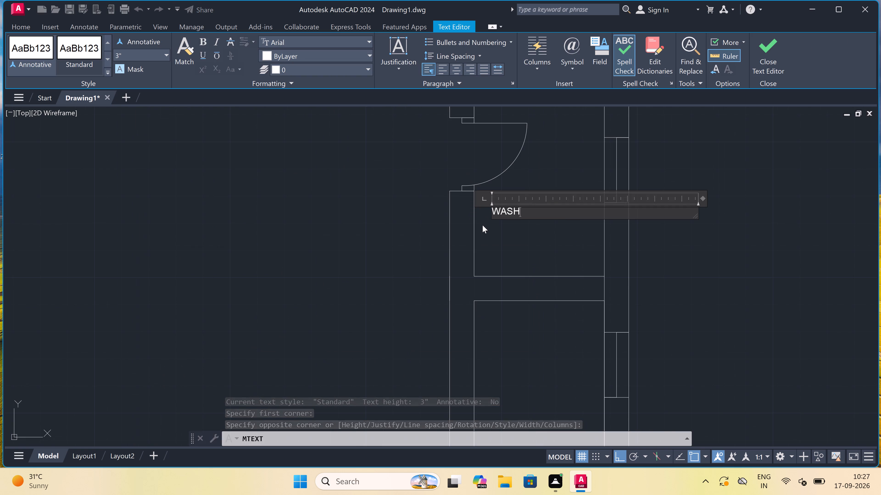
left_click(537, 236)
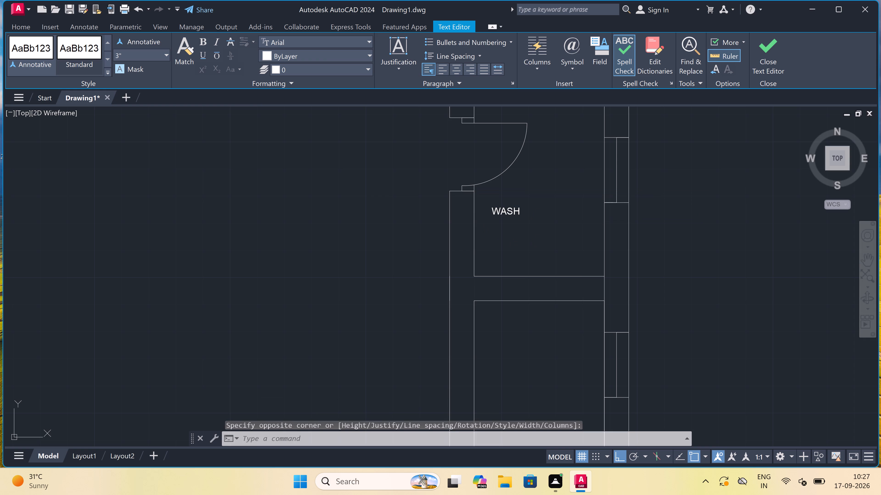
With Ortho off, move the WASH label right and slightly down, toward the middle of its room.
left_click(505, 212)
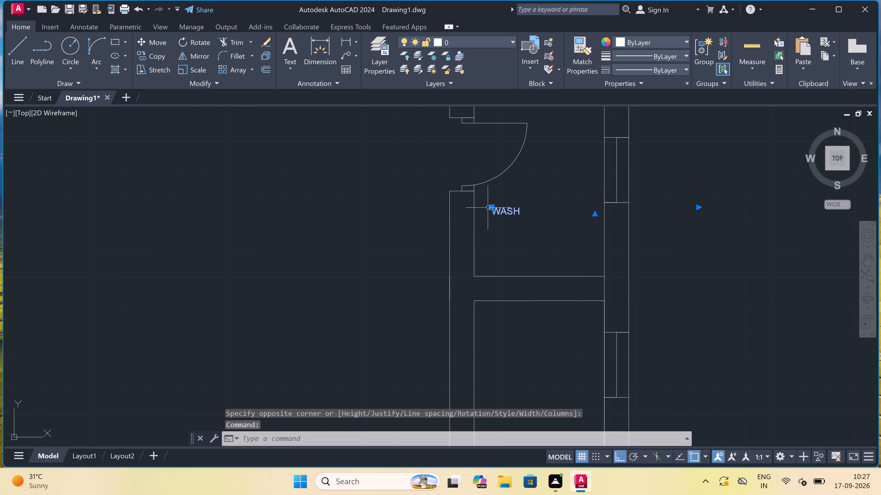
left_click_drag(490, 208, 492, 208)
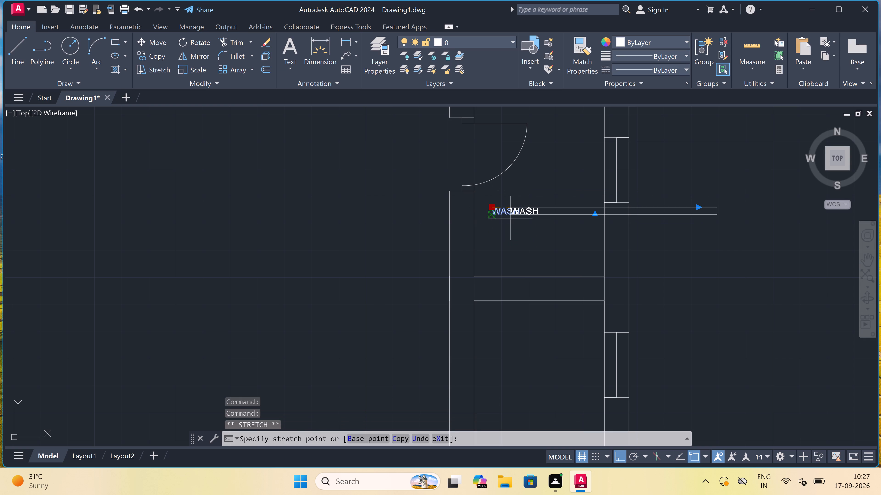
key("F8")
scroll(510, 218, "up", 2)
left_click(510, 219)
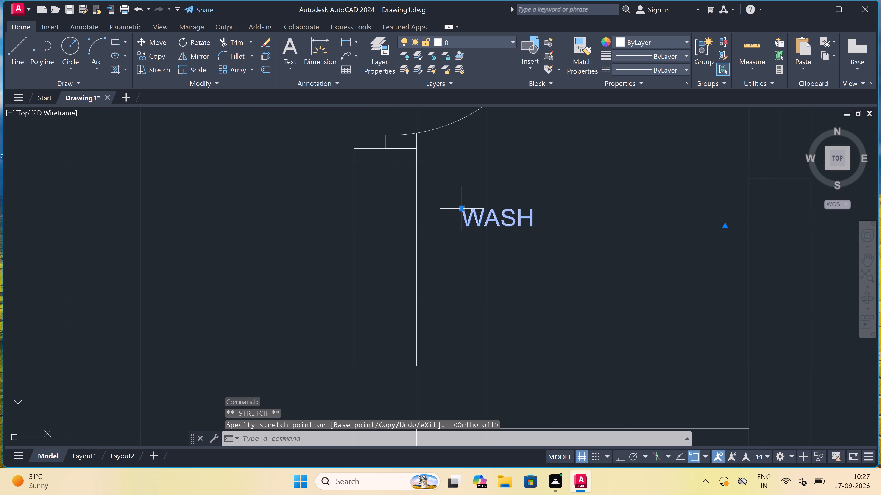
left_click_drag(460, 207, 463, 210)
left_click(542, 234)
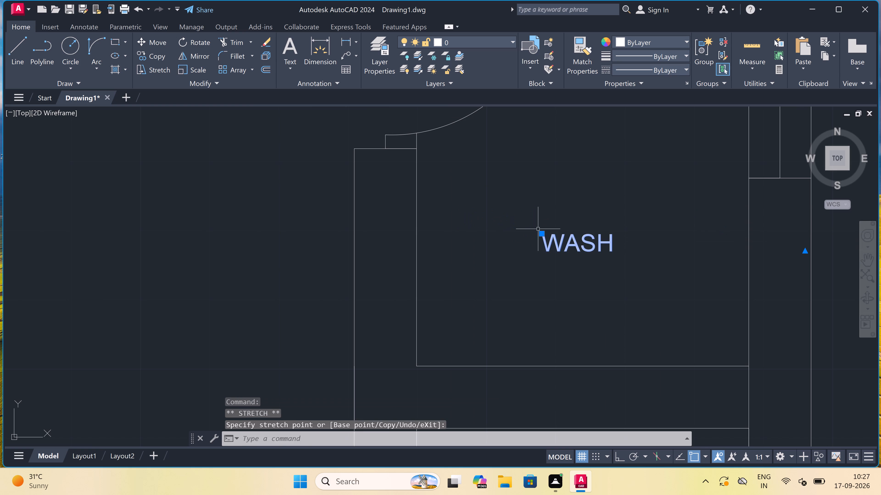
key("Escape")
Add a multiline text label in the small room below the wash reading TOILET with 4'0"X7'0" on the second line.
scroll(516, 203, "down", 5)
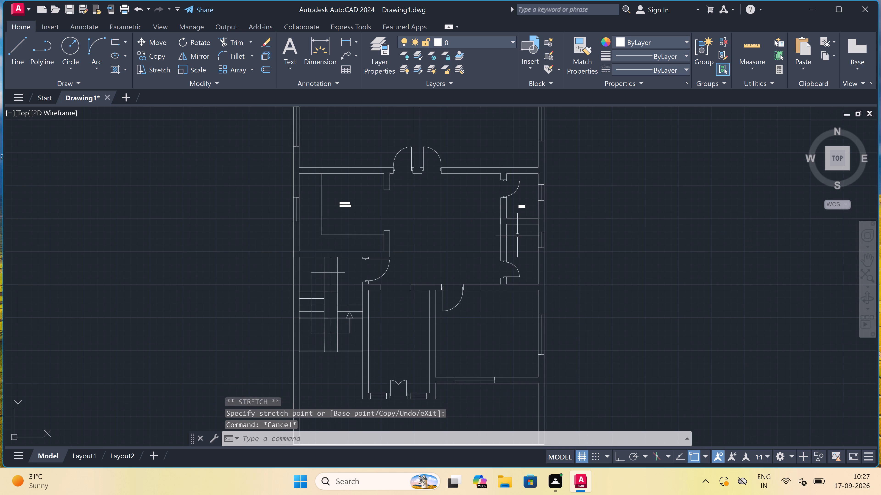
scroll(513, 248, "up", 1)
type("MT")
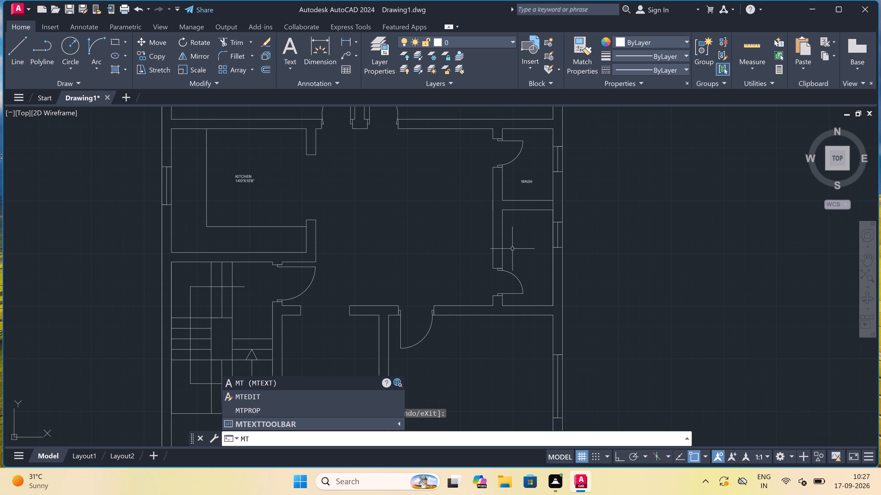
key("space")
scroll(510, 269, "down", 2)
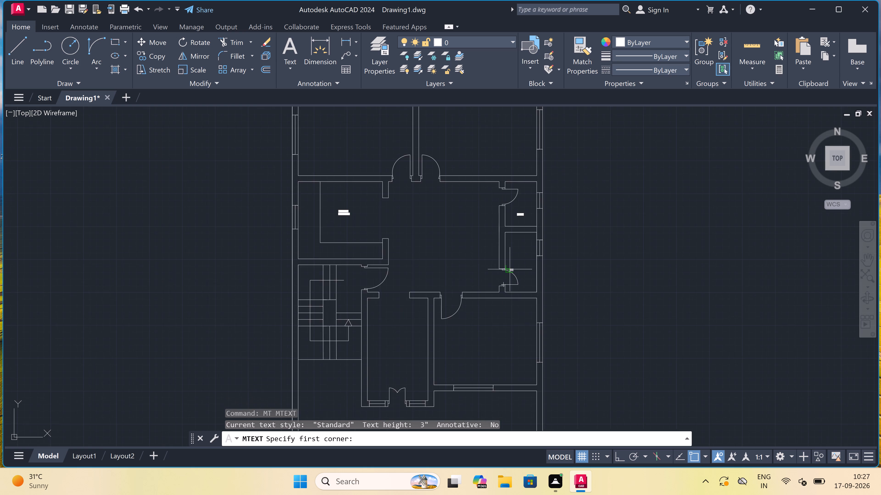
scroll(509, 269, "up", 3)
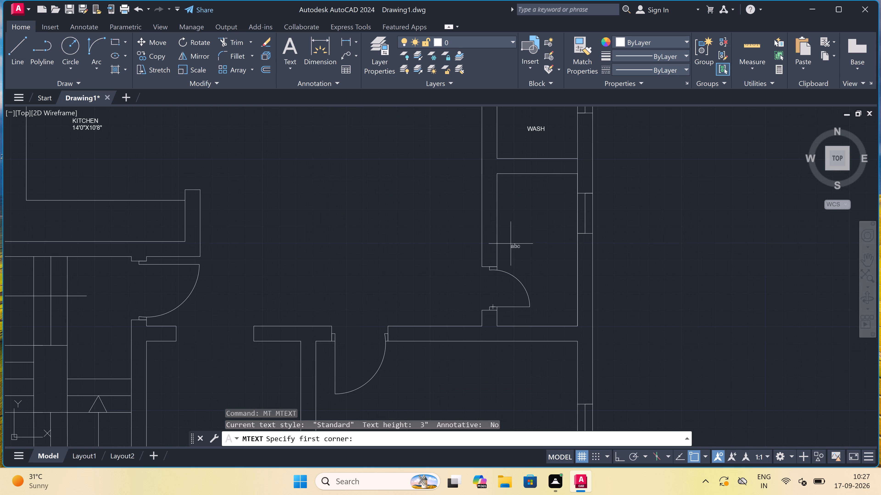
left_click_drag(509, 247, 513, 249)
left_click(670, 275)
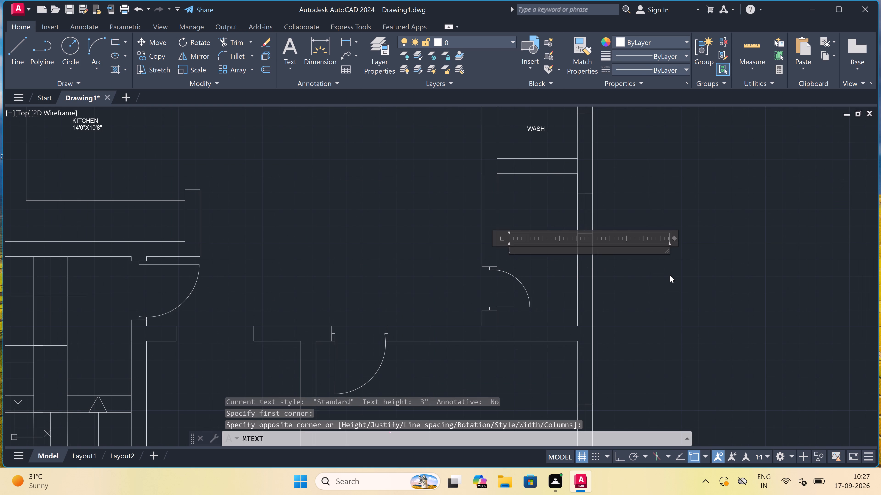
type("TOILET")
key("Return")
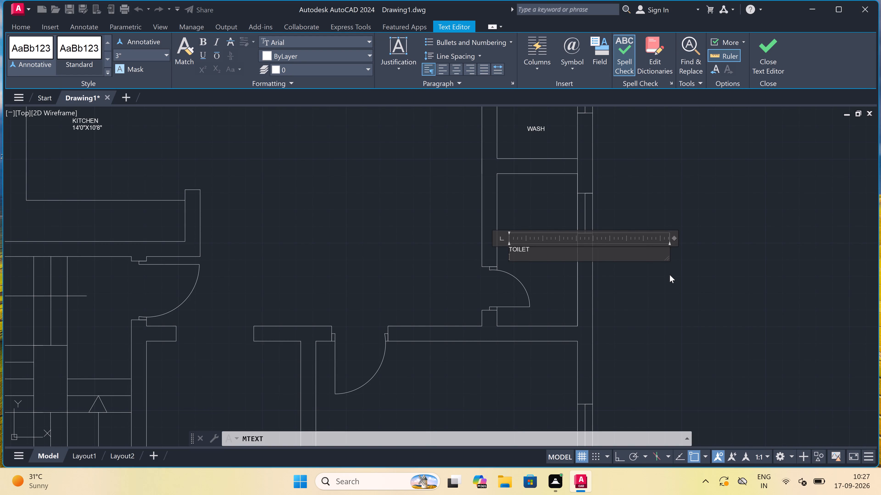
type("4'")
type("0\"X")
type("7'0\"")
left_click(370, 264)
scroll(369, 265, "down", 4)
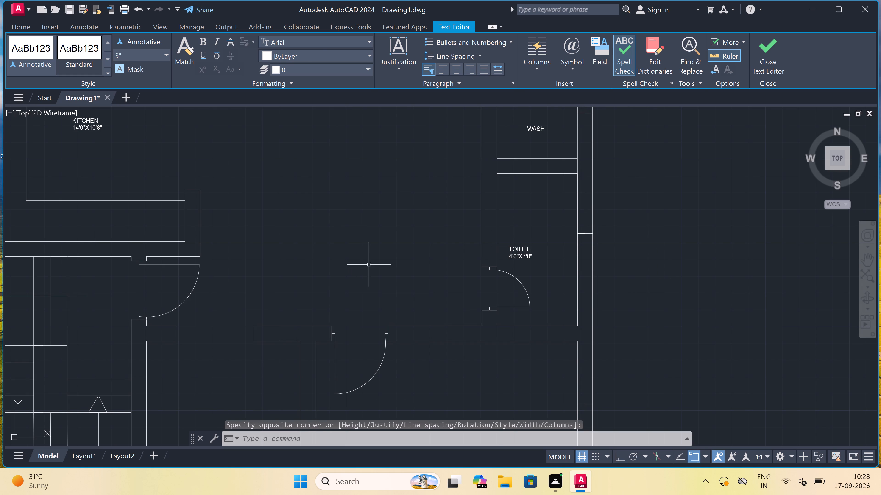
scroll(370, 271, "down", 3)
scroll(362, 312, "up", 3)
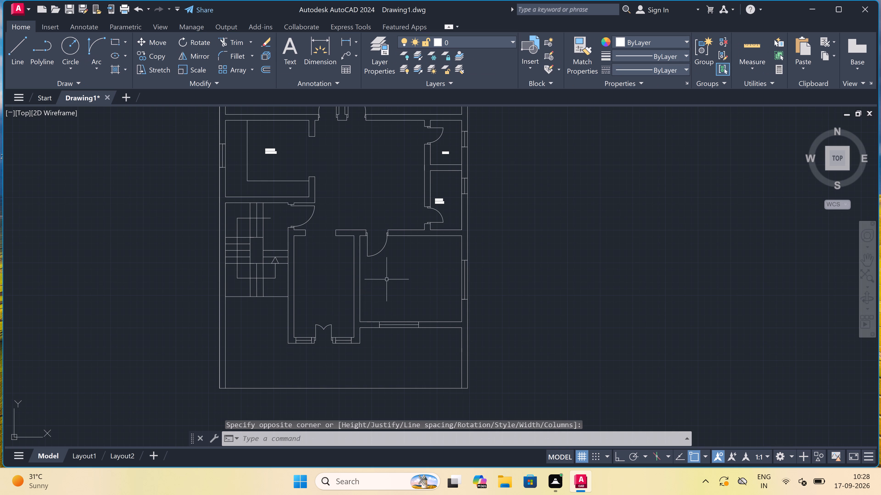
Add a multiline text label in the large room below the toilet reading BEDROOM with 13'0"X13'0" on the second line.
key("space")
scroll(413, 244, "up", 2)
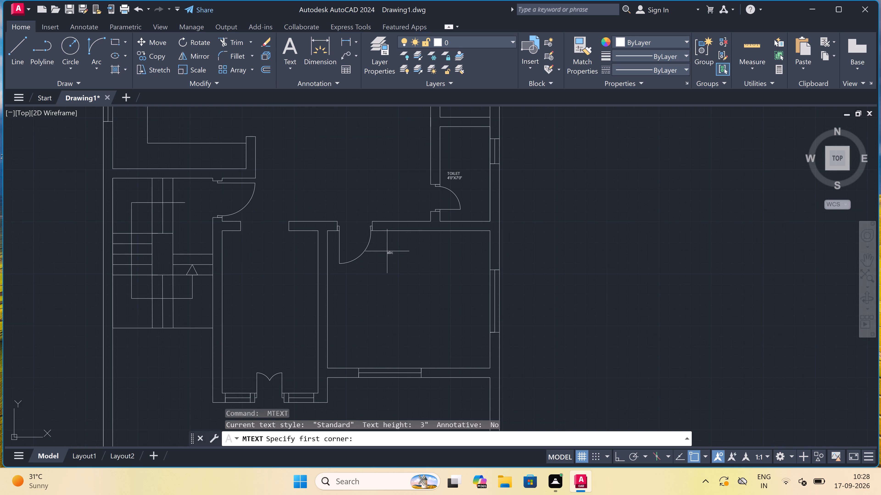
left_click(382, 248)
left_click(588, 248)
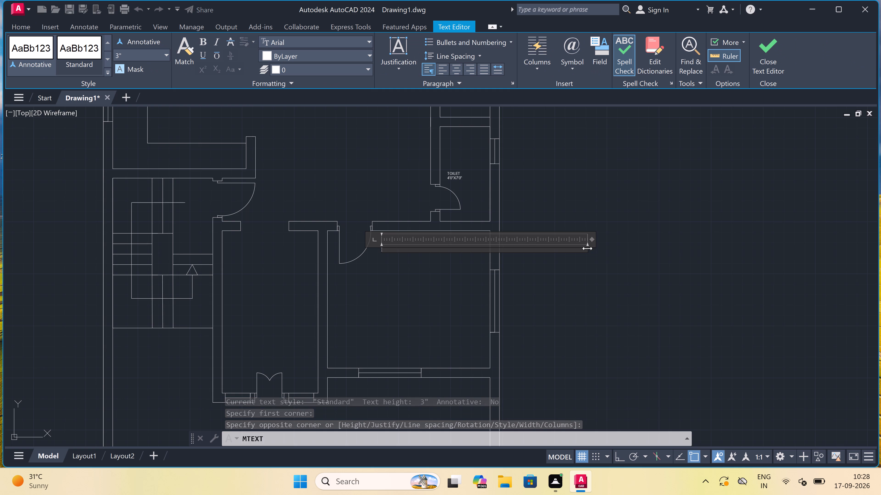
type("BEDROOM")
key("Return")
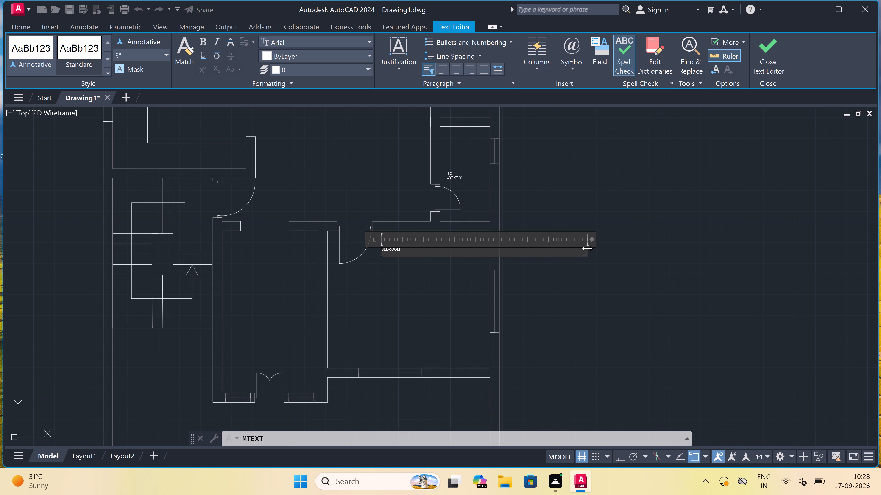
type("13'0\"X13")
type("'0\"")
left_click(389, 312)
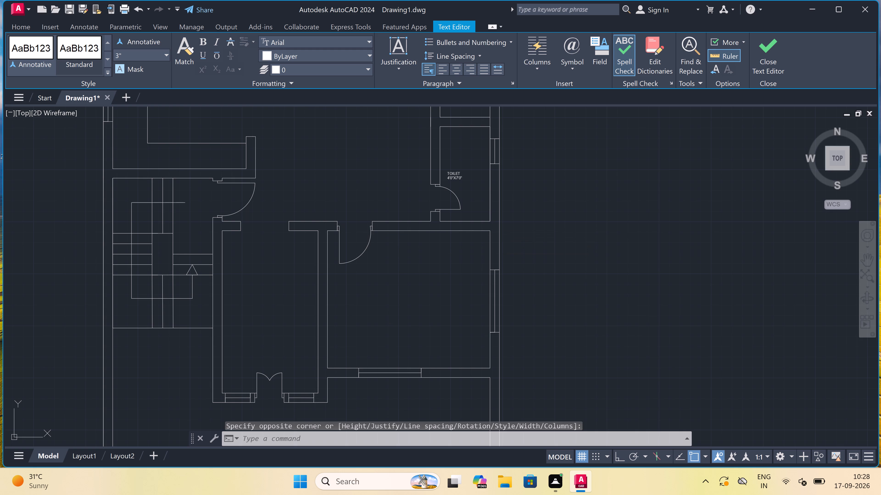
Add a multiline text label in the room between the staircase and the lower bedroom reading HALL with 11'0" on the second line.
scroll(388, 310, "down", 3)
scroll(323, 324, "up", 1)
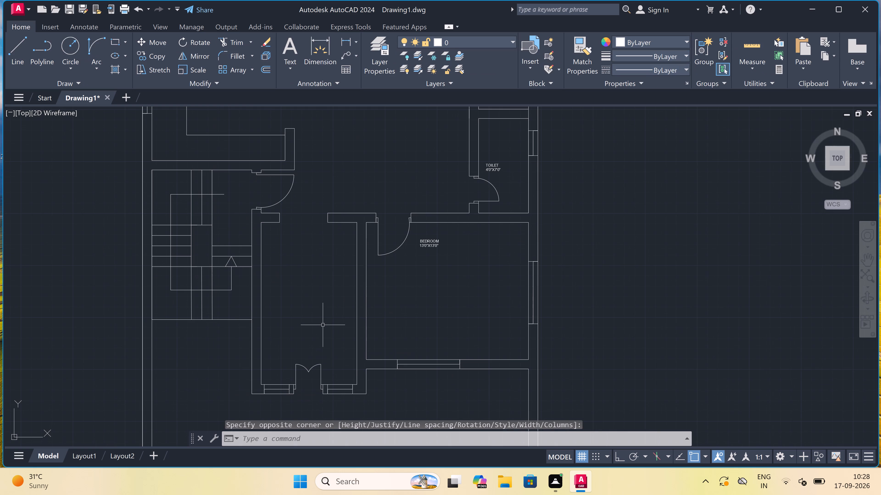
key("space")
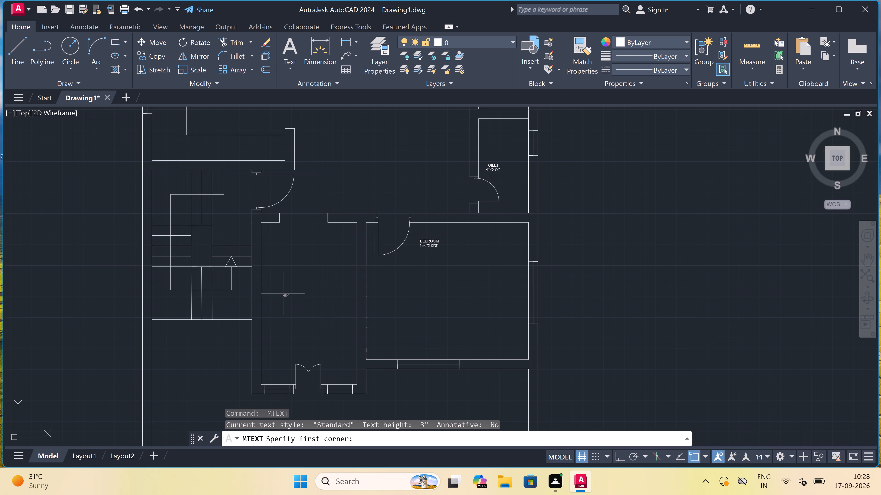
left_click(283, 288)
left_click(370, 307)
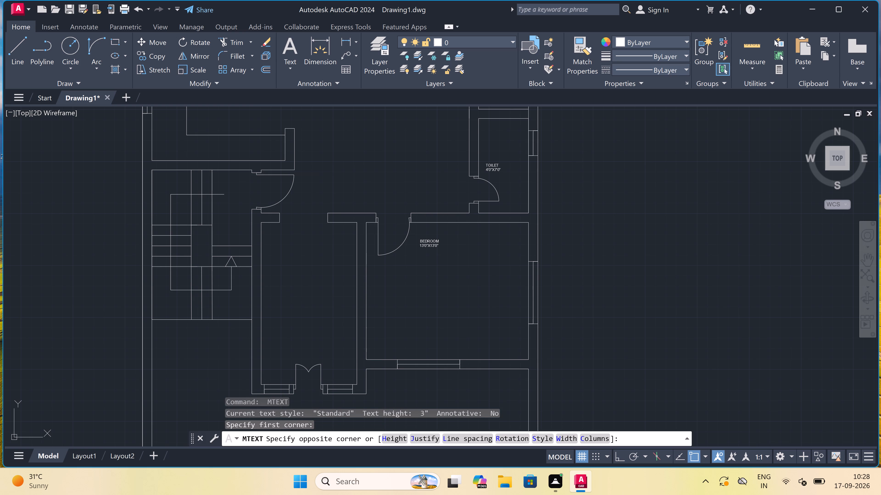
scroll(308, 297, "up", 2)
type("HALL")
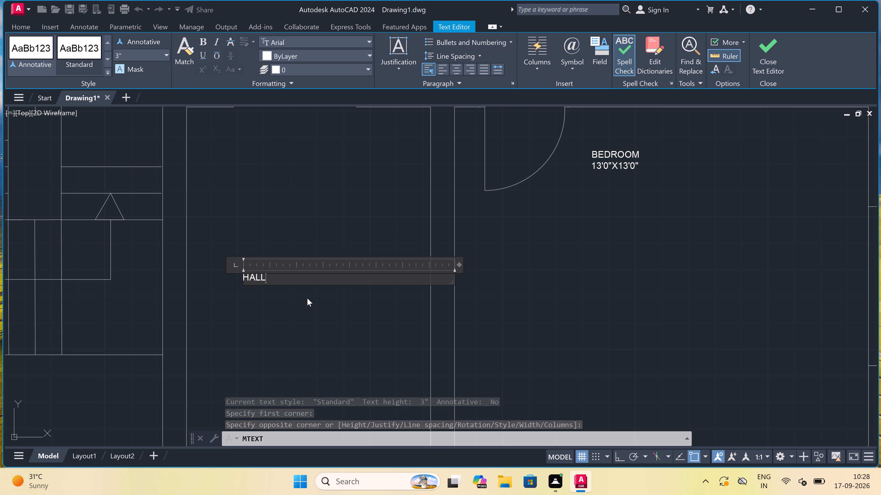
key("Return")
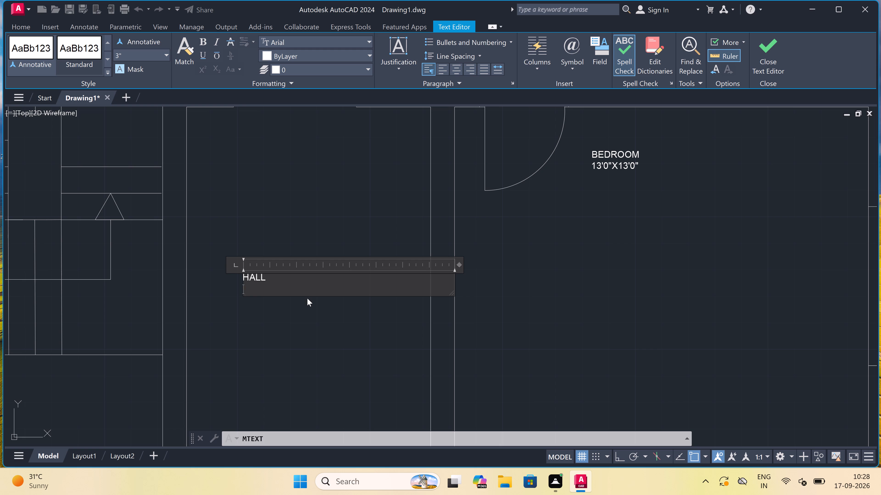
type("11'0\"")
left_click(309, 228)
scroll(309, 228, "down", 2)
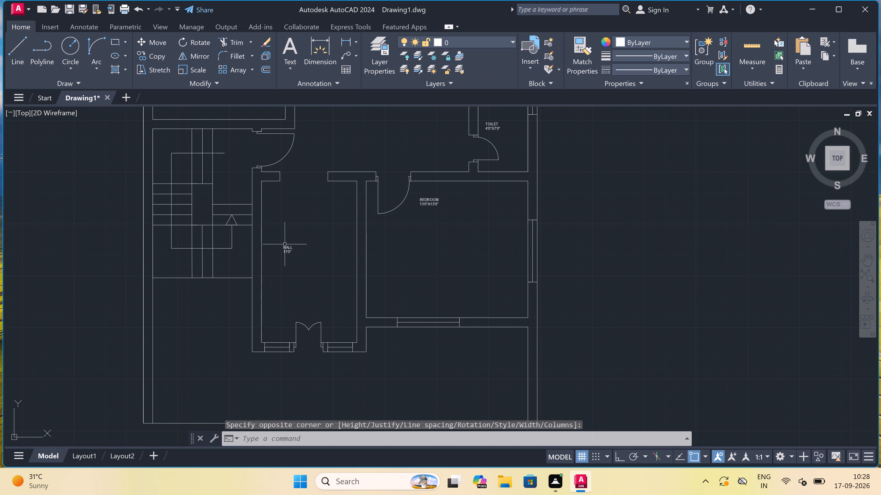
With Ortho on, add a vertical linear dimension from the line below the staircase down to the plan's bottom boundary line.
scroll(292, 236, "down", 3)
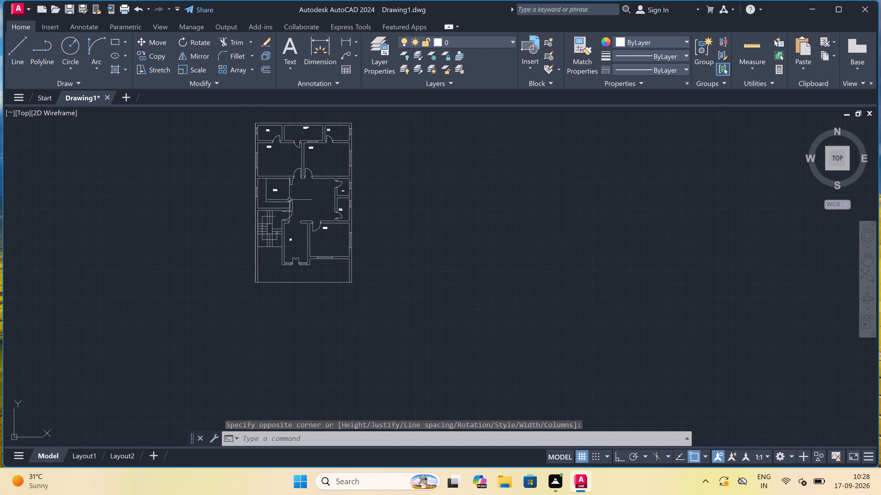
scroll(299, 196, "up", 3)
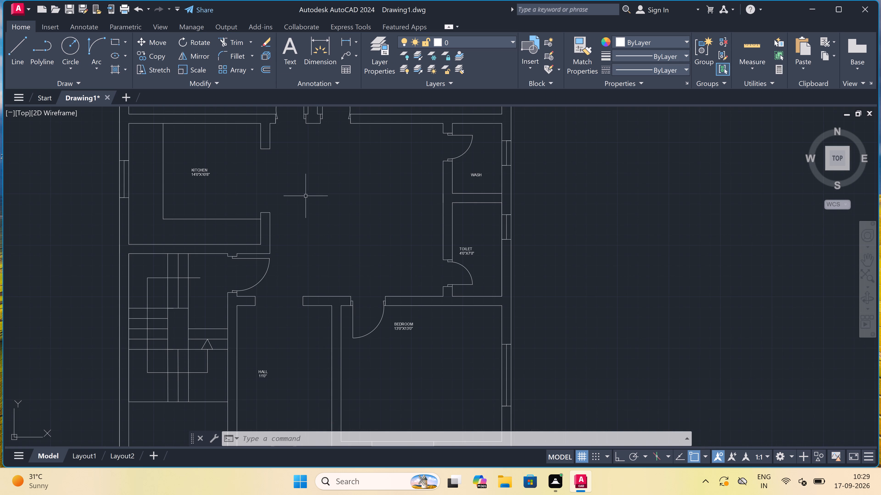
scroll(316, 188, "down", 1)
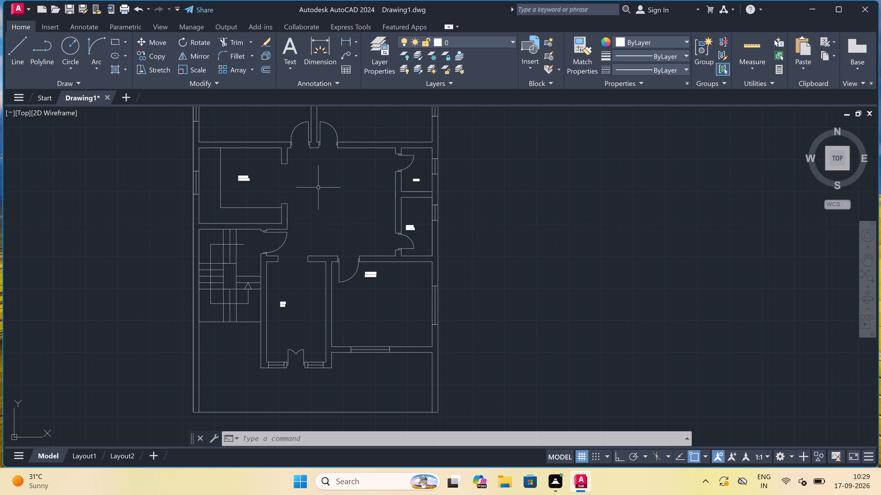
scroll(318, 188, "up", 1)
scroll(318, 188, "down", 2)
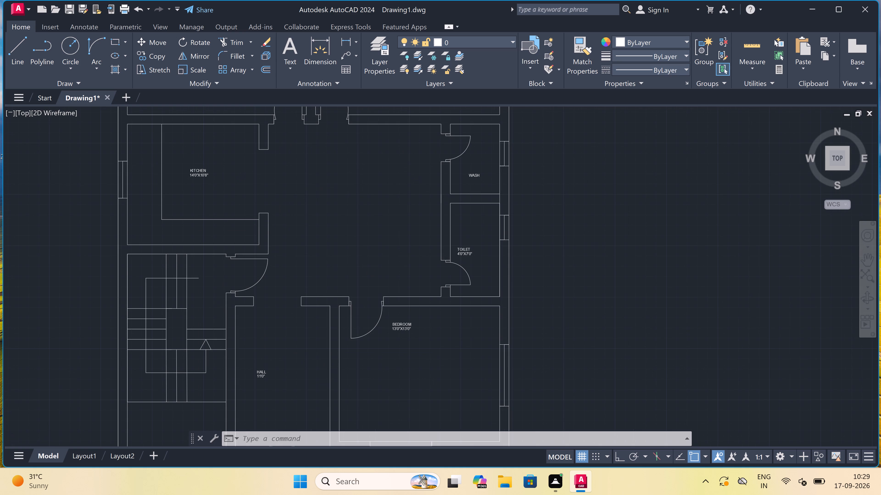
scroll(253, 305, "up", 2)
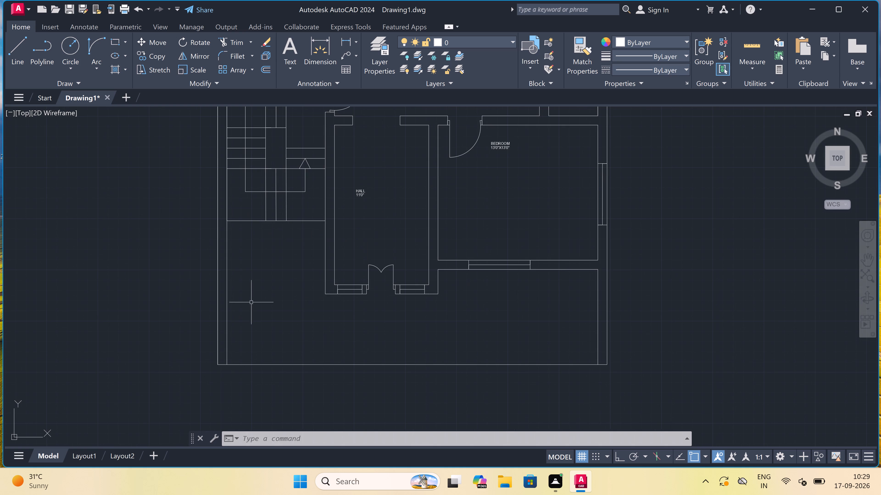
left_click(345, 38)
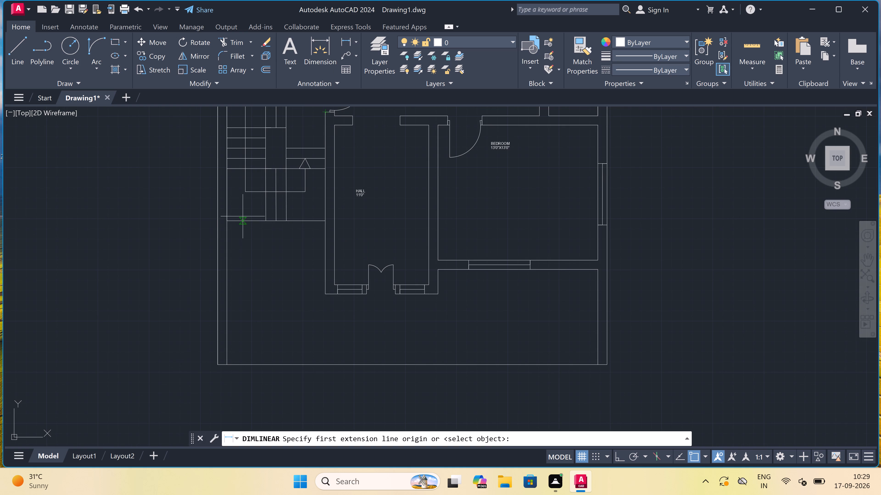
left_click(245, 219)
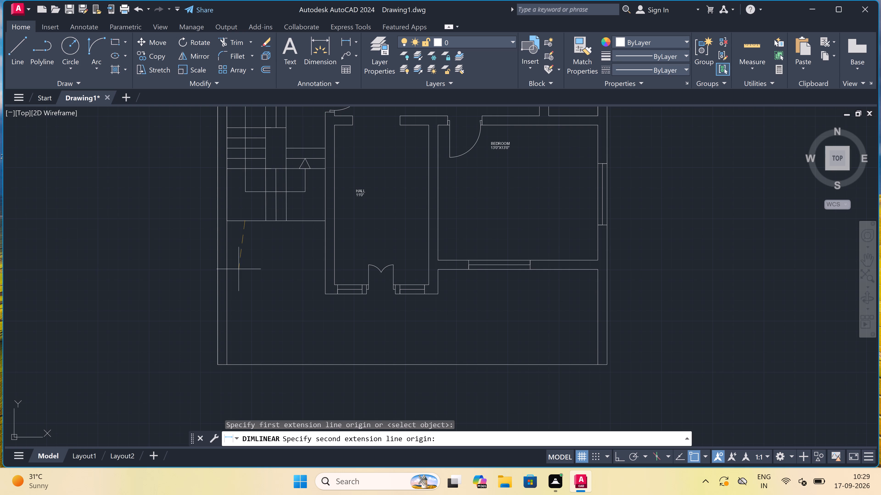
key("F8")
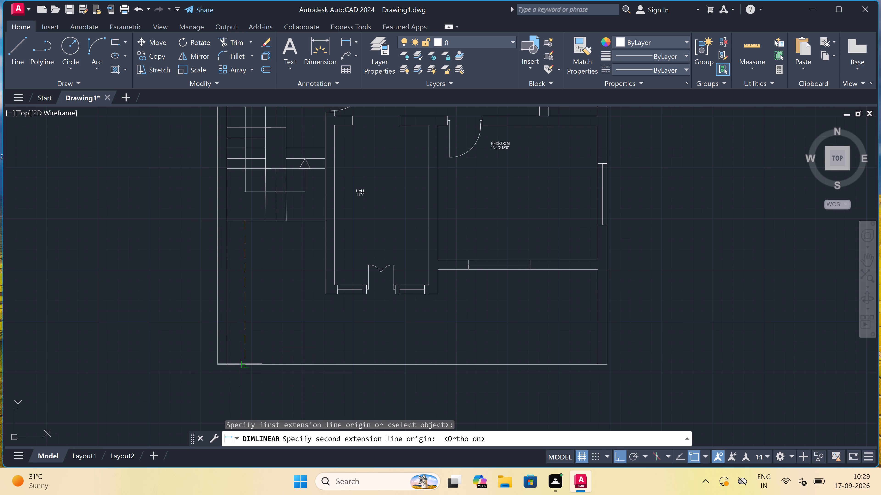
left_click(241, 364)
left_click(244, 347)
Shift the vertical dimension below the staircase slightly left and replace its text with 18'4".
scroll(236, 316, "up", 3)
triple_click(259, 217)
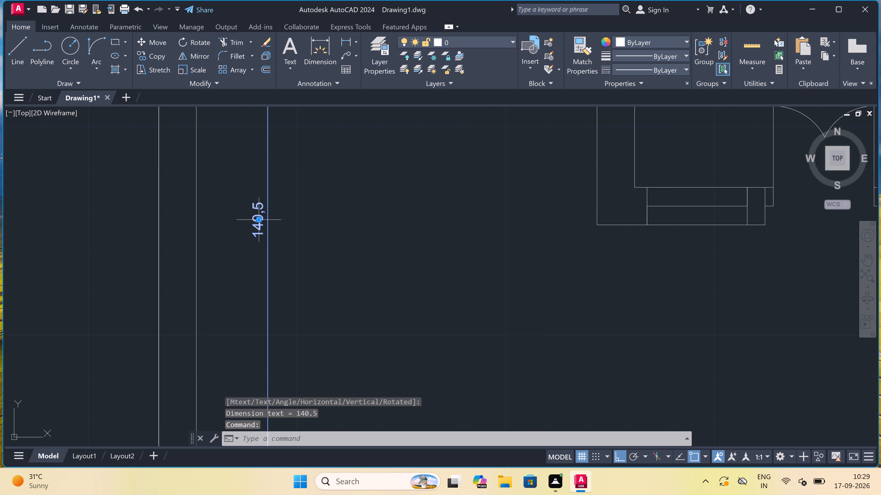
left_click(259, 217)
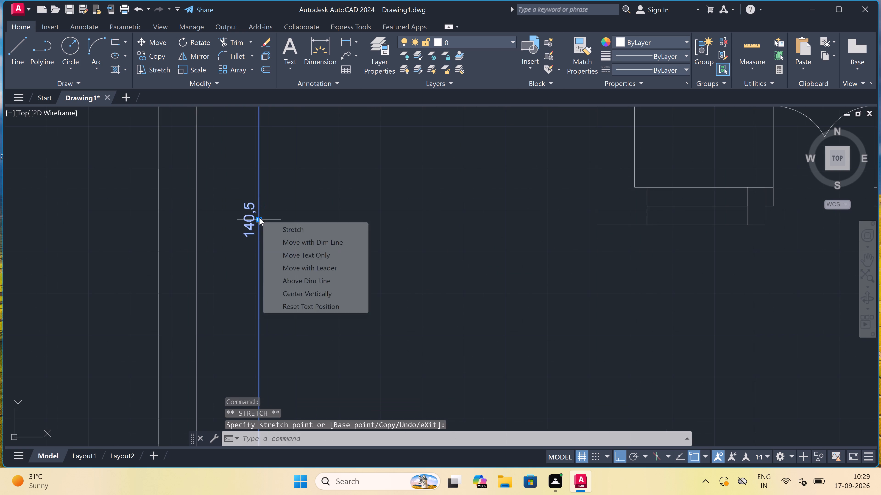
left_click_drag(249, 212, 250, 205)
left_click_drag(250, 196, 247, 197)
left_click_drag(246, 198, 247, 190)
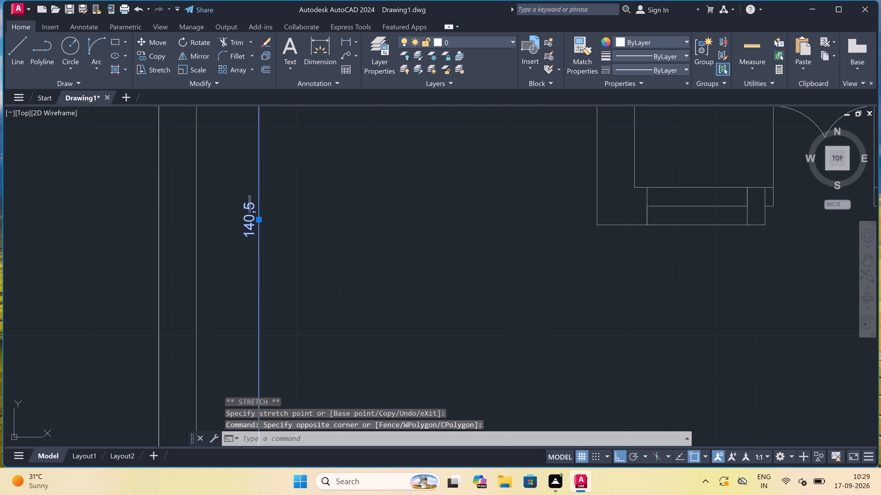
left_click_drag(244, 223, 245, 225)
left_click(244, 225)
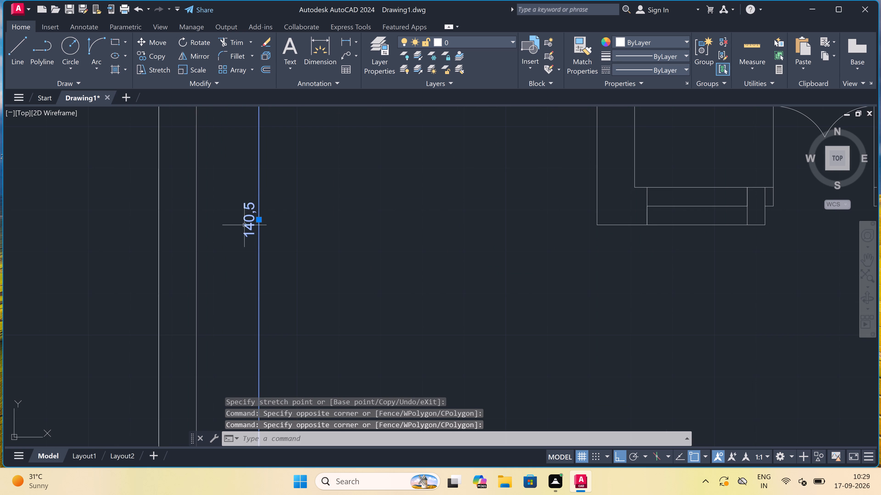
triple_click(246, 227)
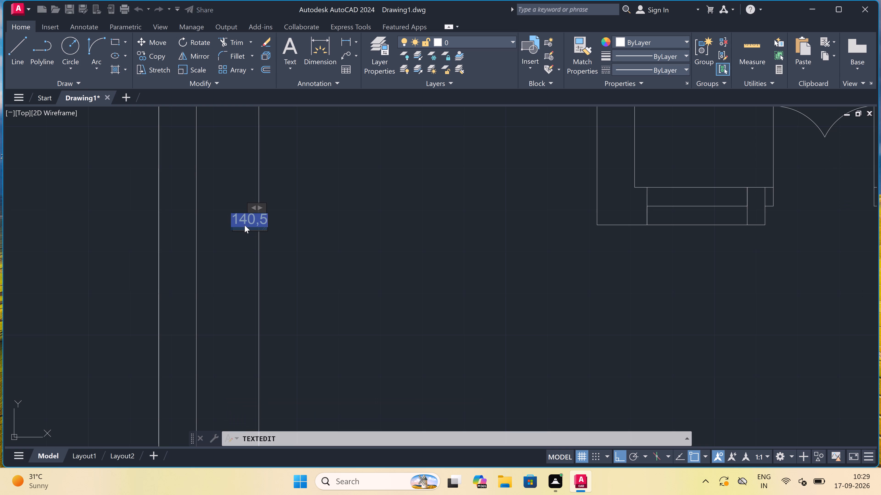
key("BackSpace")
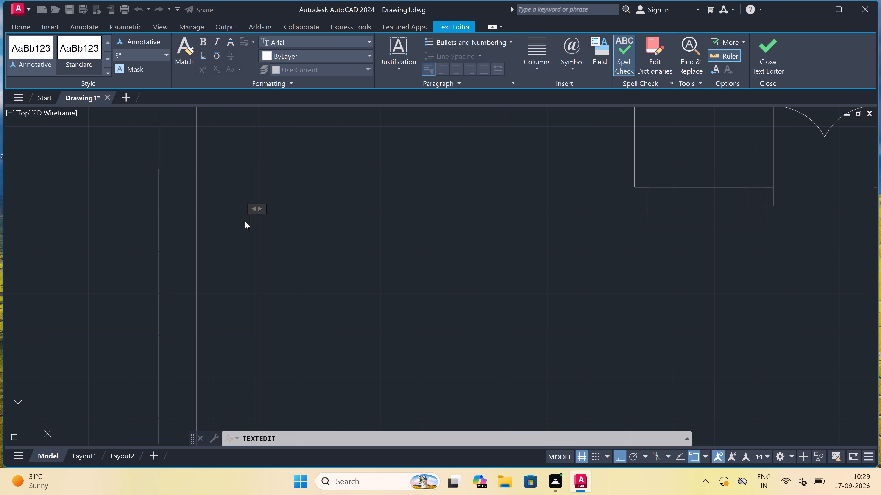
type("18'")
type("4\"")
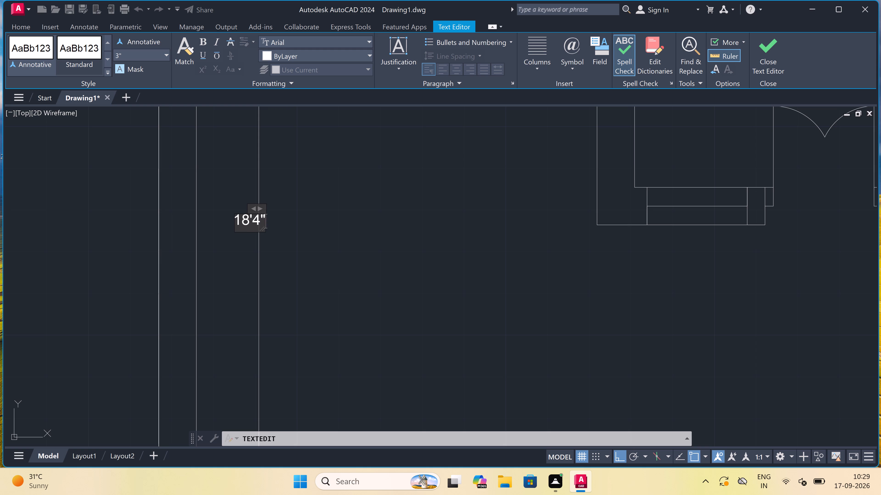
left_click(297, 230)
key("Escape")
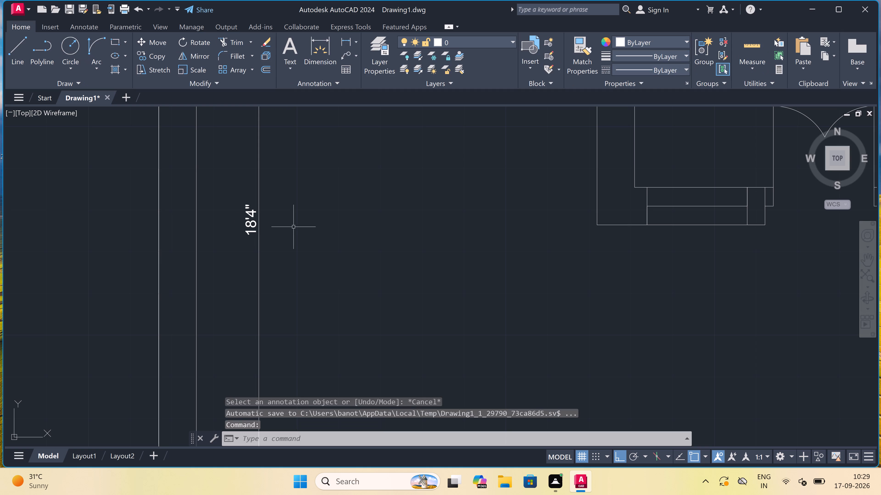
Add a horizontal linear dimension between the outer corners of the hall's front wall, placed just below the wall.
scroll(293, 226, "down", 5)
scroll(341, 232, "up", 3)
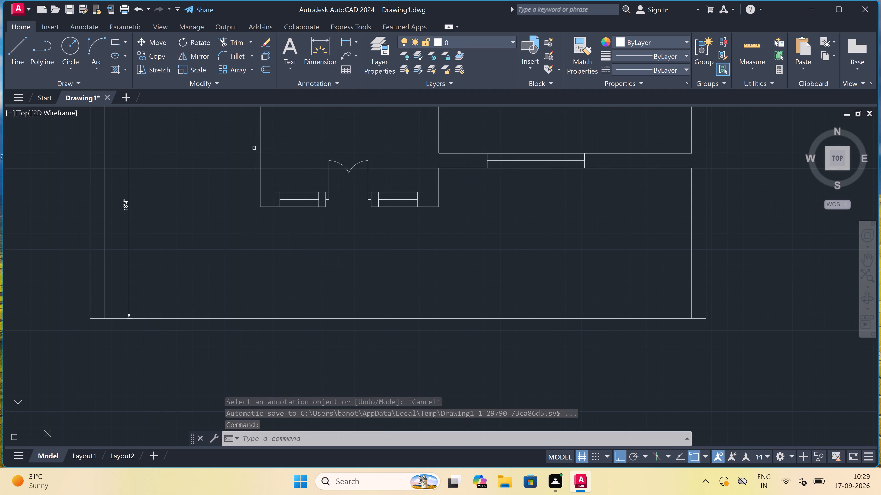
left_click(344, 39)
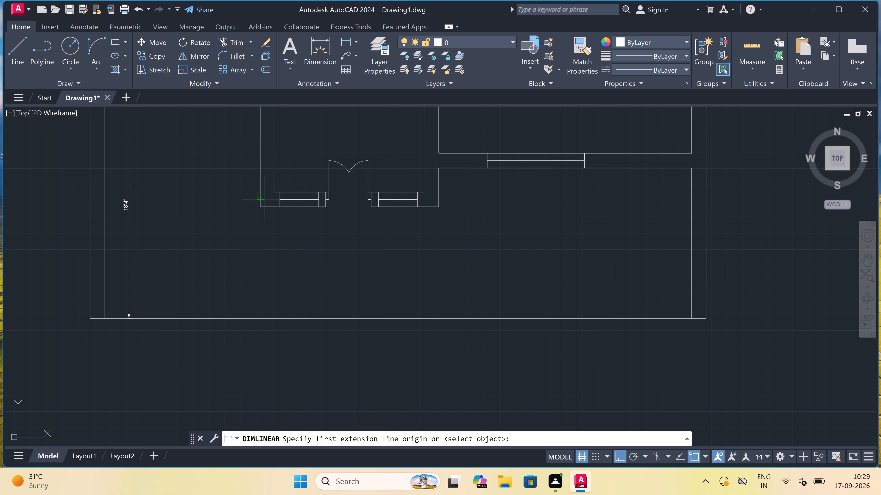
left_click(258, 209)
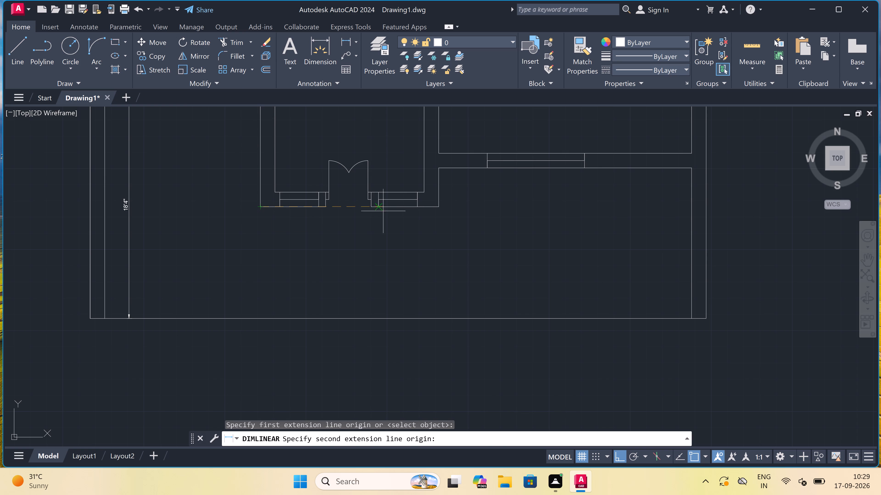
left_click(436, 206)
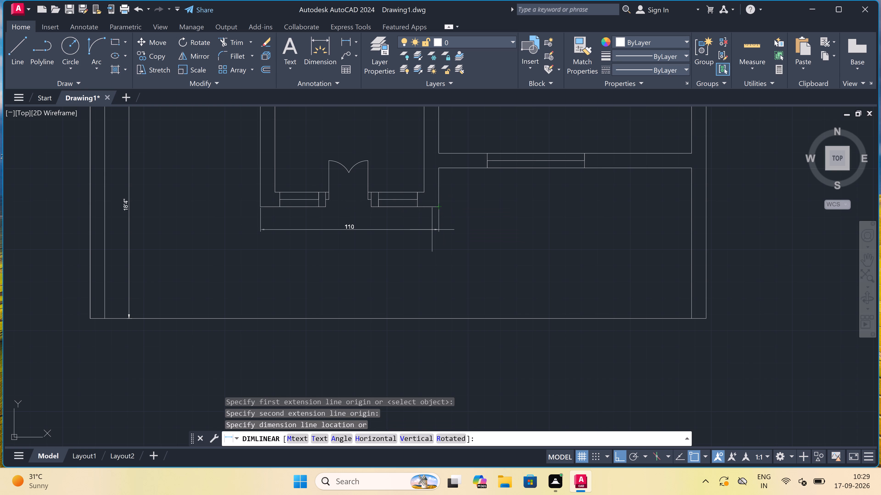
left_click_drag(432, 230, 444, 226)
Replace the text of the horizontal dimension below the hall's front wall with 5'9".
scroll(350, 236, "up", 2)
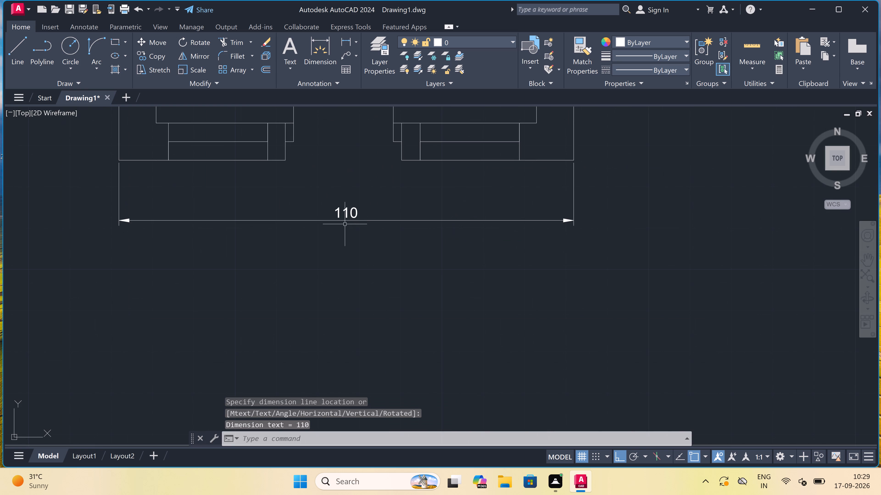
left_click(337, 219)
left_click_drag(337, 218, 339, 213)
left_click_drag(339, 211, 340, 207)
left_click_drag(340, 206, 340, 198)
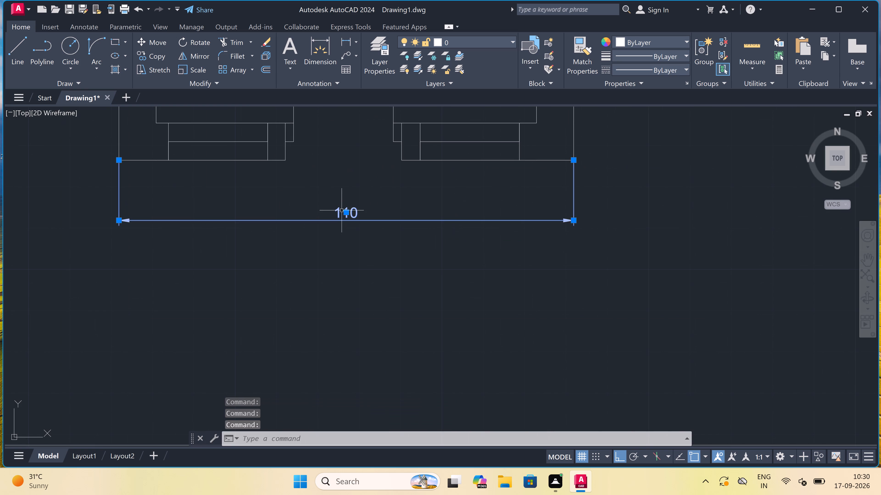
key("Escape")
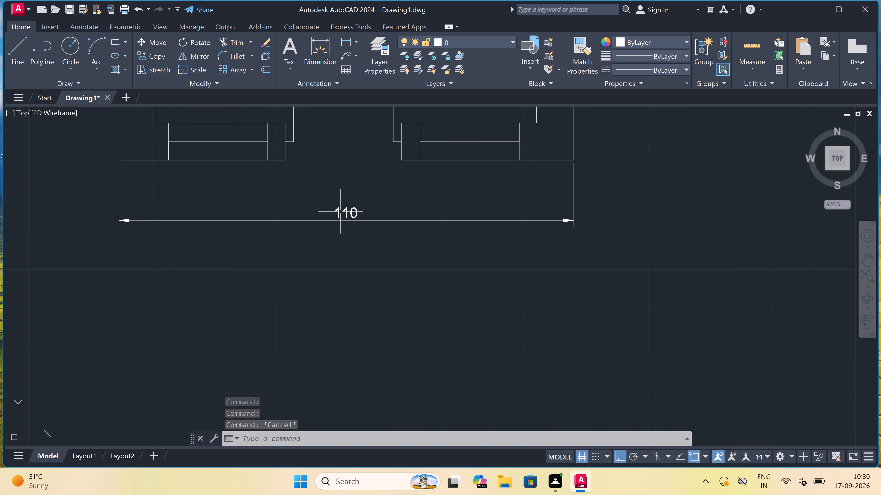
triple_click(340, 212)
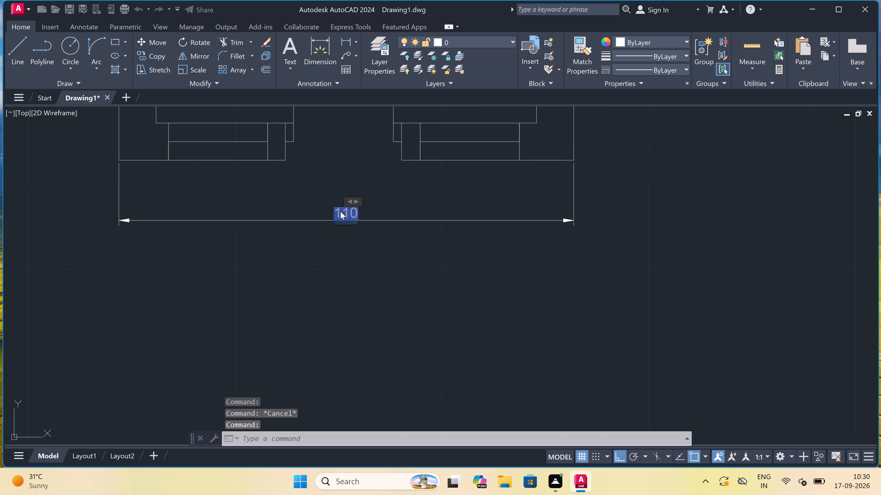
left_click(340, 212)
key("BackSpace")
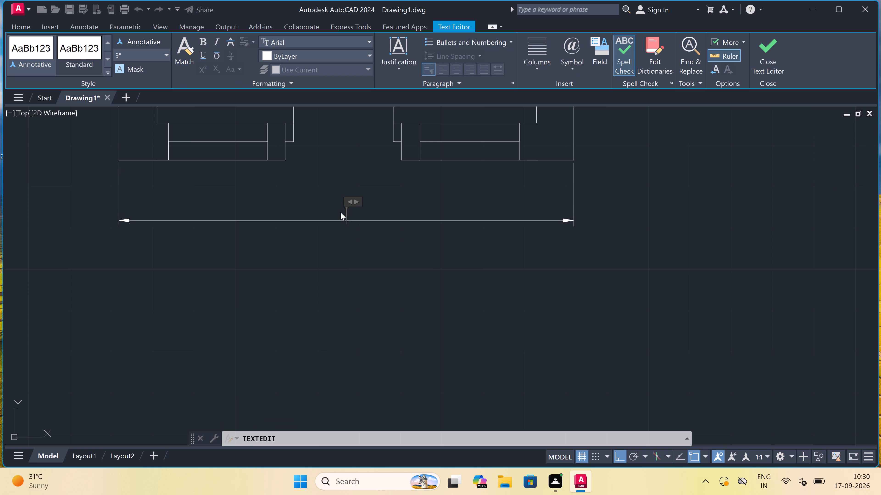
type("5'9\"")
left_click(339, 282)
scroll(335, 279, "down", 5)
scroll(409, 268, "up", 2)
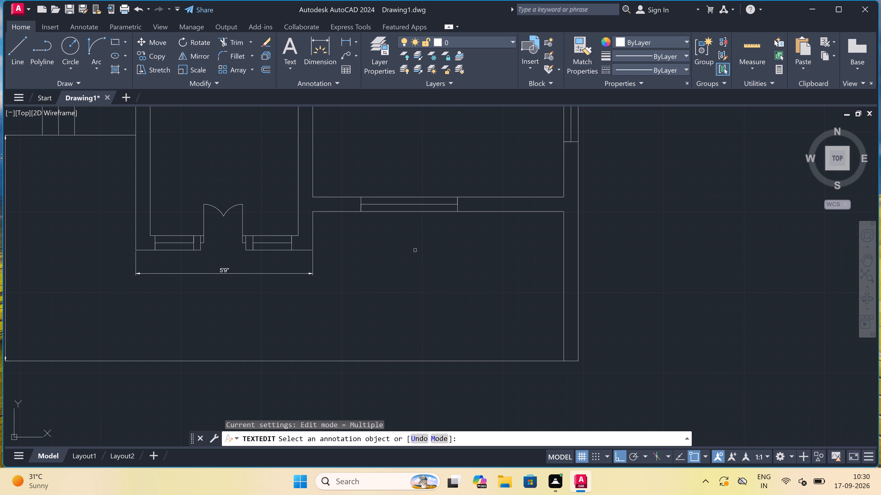
key("Escape")
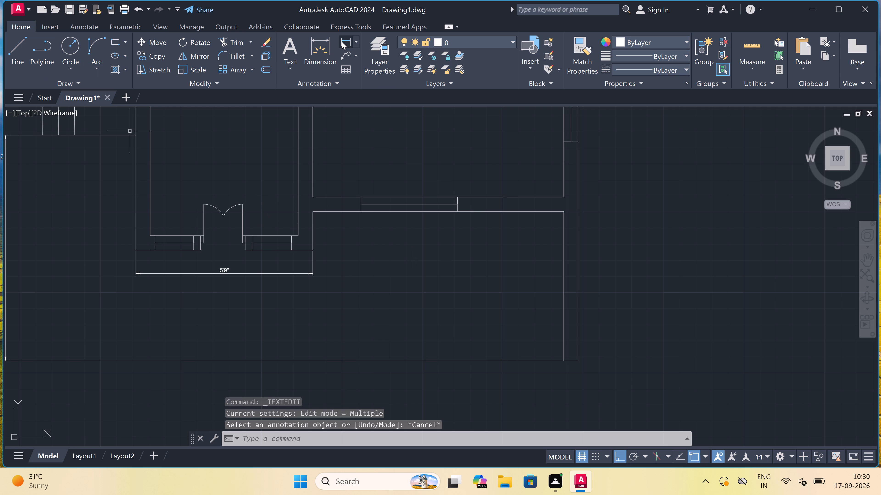
Add a vertical linear dimension from the lower bedroom's bottom wall down to the plan's bottom boundary line, near the right boundary.
left_click(342, 42)
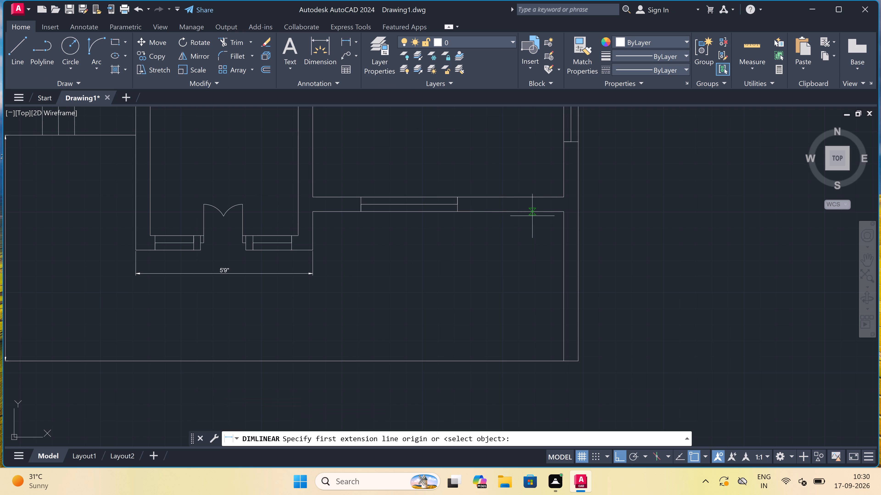
left_click(534, 214)
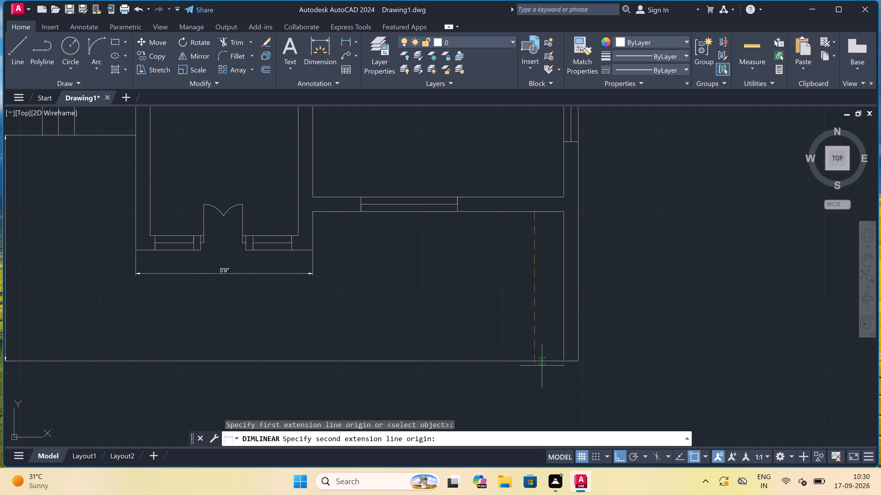
left_click(535, 363)
left_click_drag(534, 360, 543, 356)
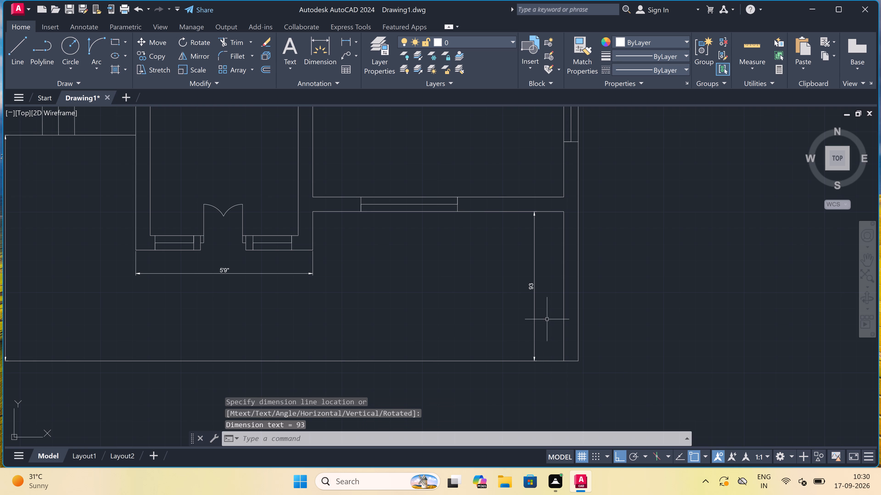
Replace the text of the new vertical dimension below the lower bedroom with 7'9".
scroll(528, 310, "up", 3)
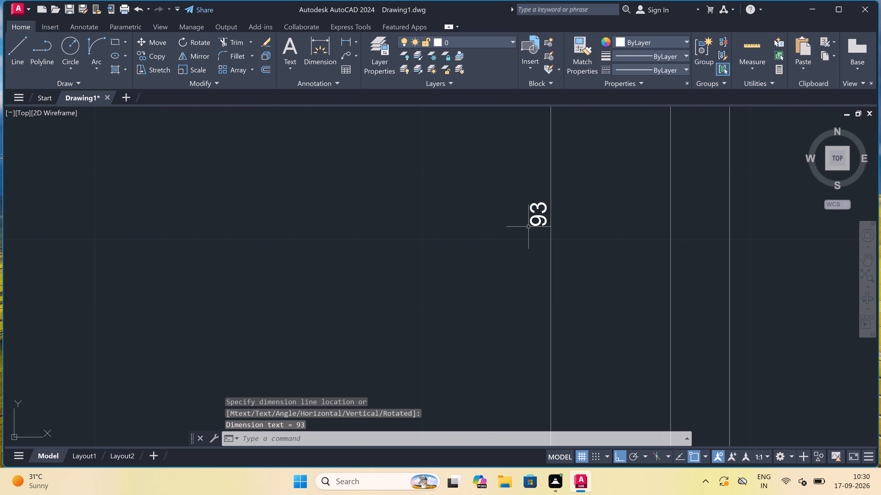
triple_click(533, 222)
left_click(533, 221)
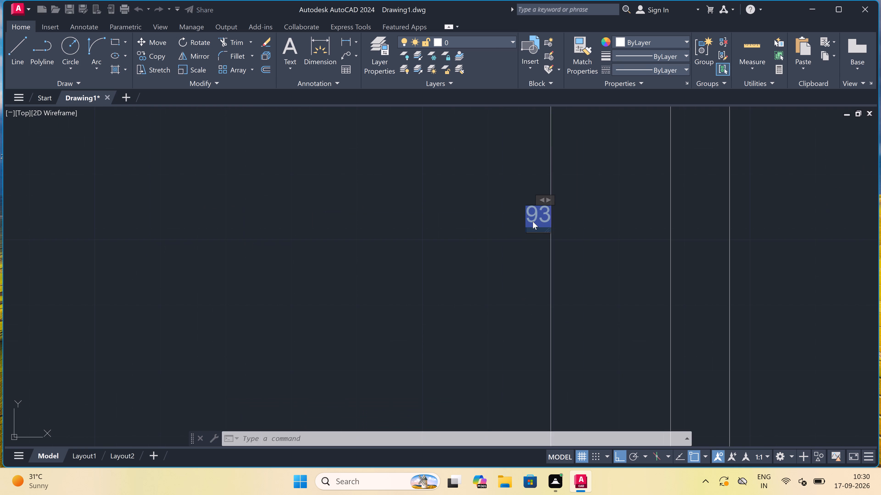
left_click(533, 221)
key("BackSpace")
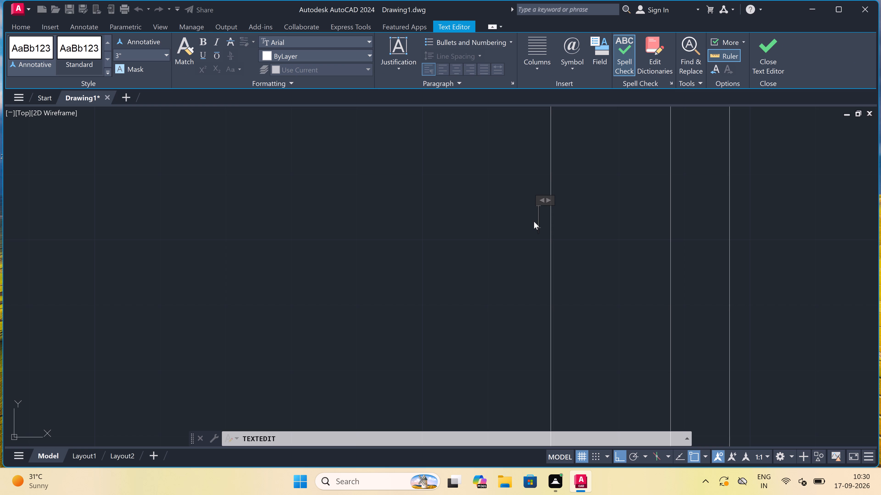
type("7'9\"")
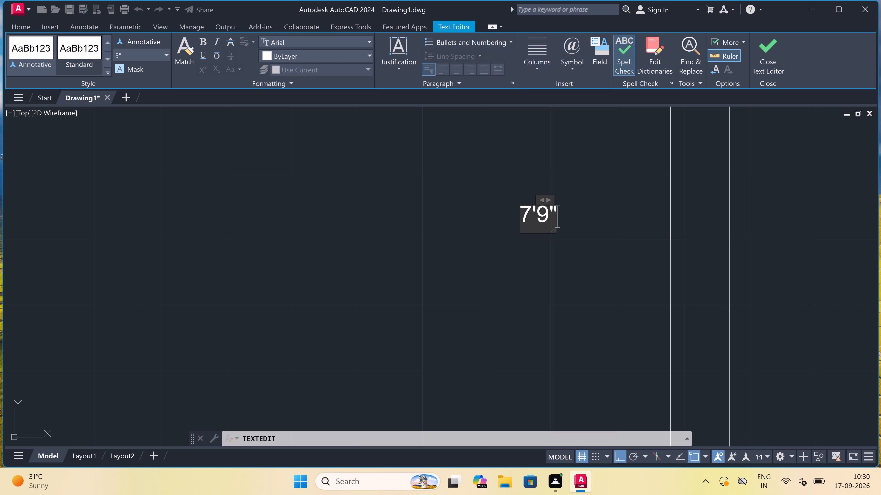
left_click(425, 245)
key("Escape")
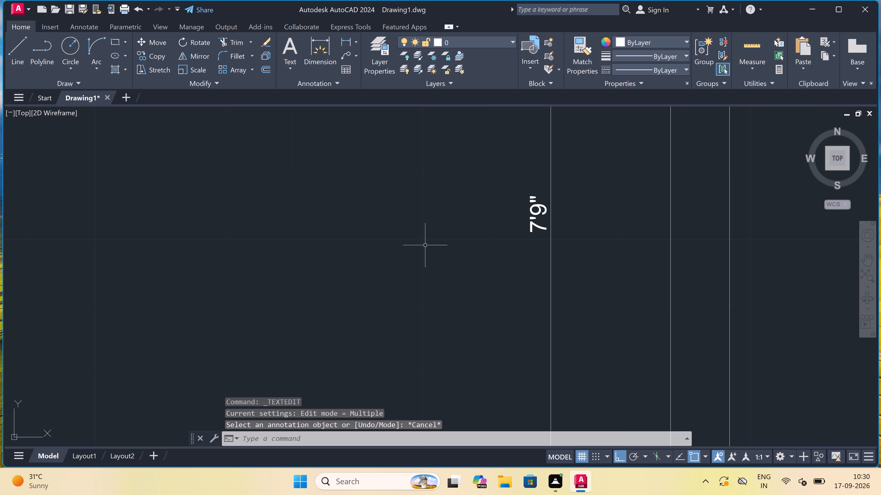
Add an overall vertical linear dimension between the plan's top-right and bottom-right outer corners, placed outside the right wall.
scroll(427, 249, "down", 9)
scroll(427, 253, "up", 1)
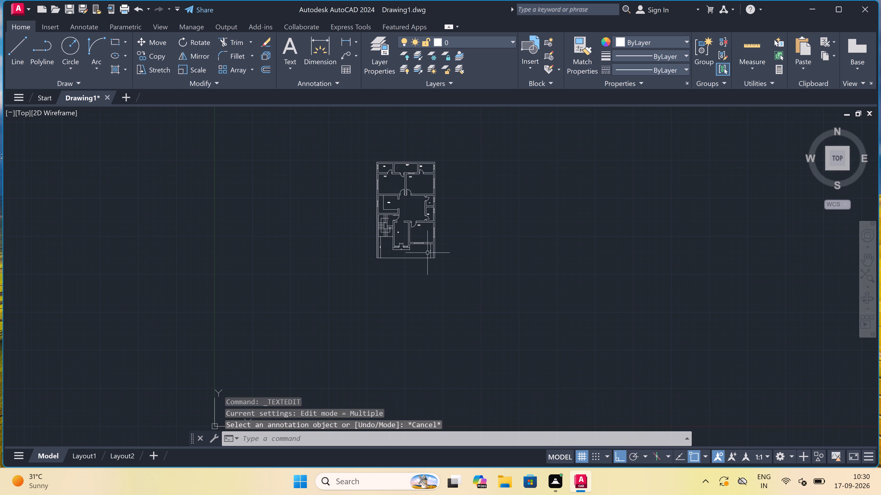
left_click(340, 39)
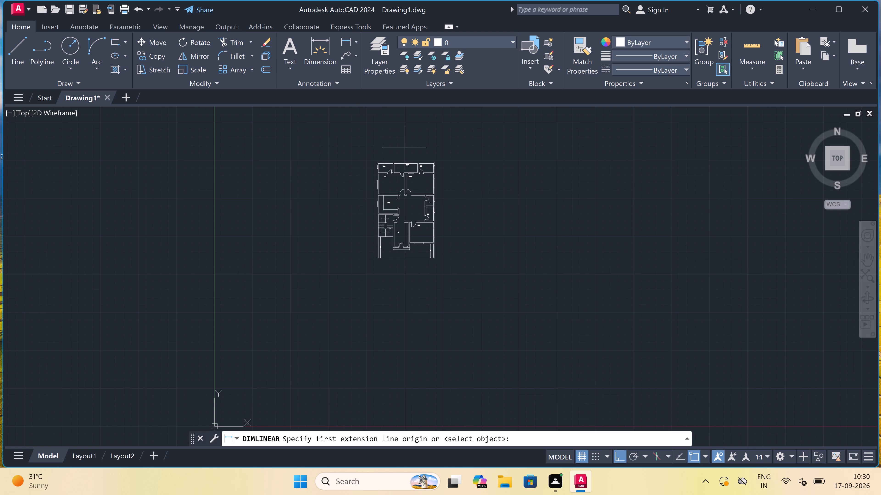
scroll(404, 147, "up", 2)
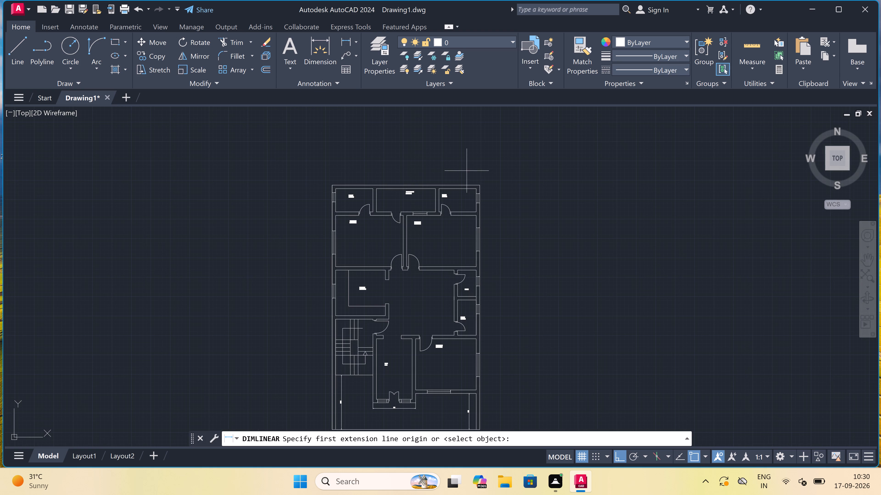
left_click(483, 183)
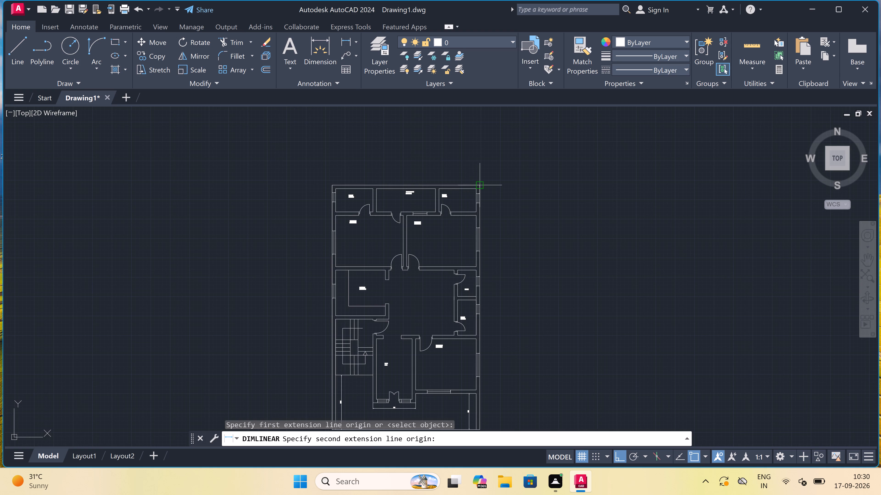
scroll(488, 179, "down", 5)
scroll(491, 239, "up", 3)
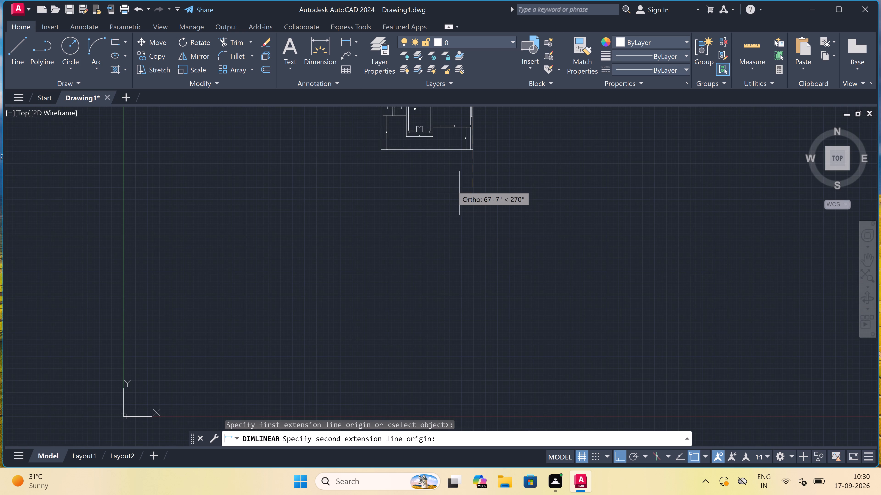
scroll(469, 162, "down", 4)
scroll(466, 154, "up", 5)
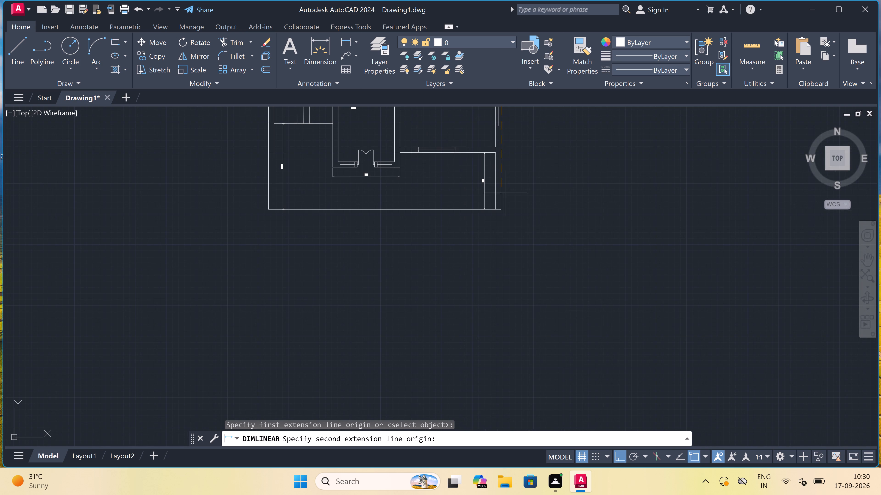
left_click(501, 210)
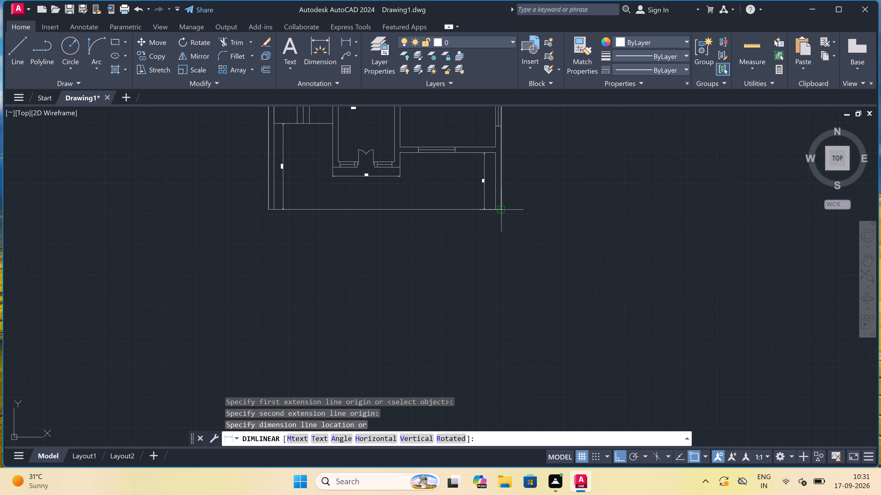
left_click_drag(531, 203, 534, 203)
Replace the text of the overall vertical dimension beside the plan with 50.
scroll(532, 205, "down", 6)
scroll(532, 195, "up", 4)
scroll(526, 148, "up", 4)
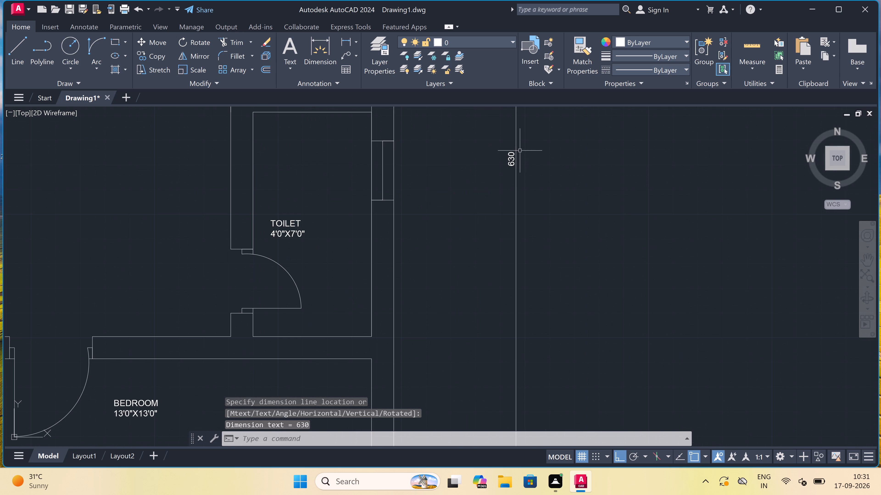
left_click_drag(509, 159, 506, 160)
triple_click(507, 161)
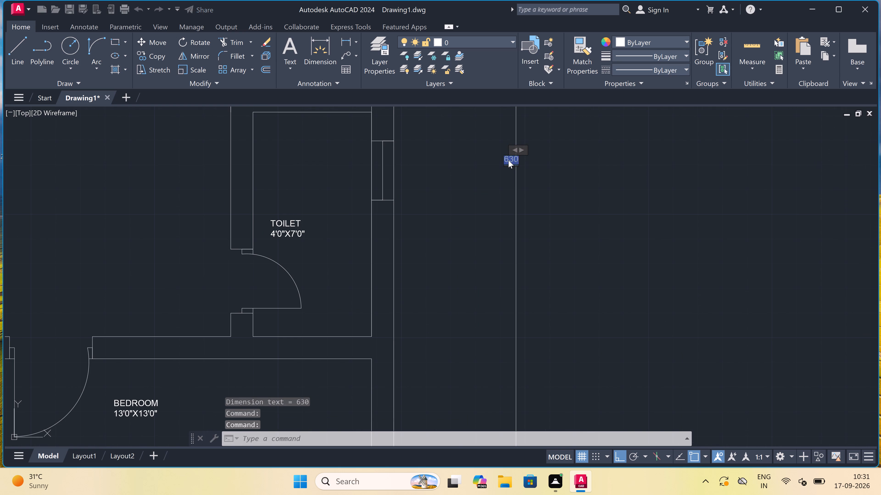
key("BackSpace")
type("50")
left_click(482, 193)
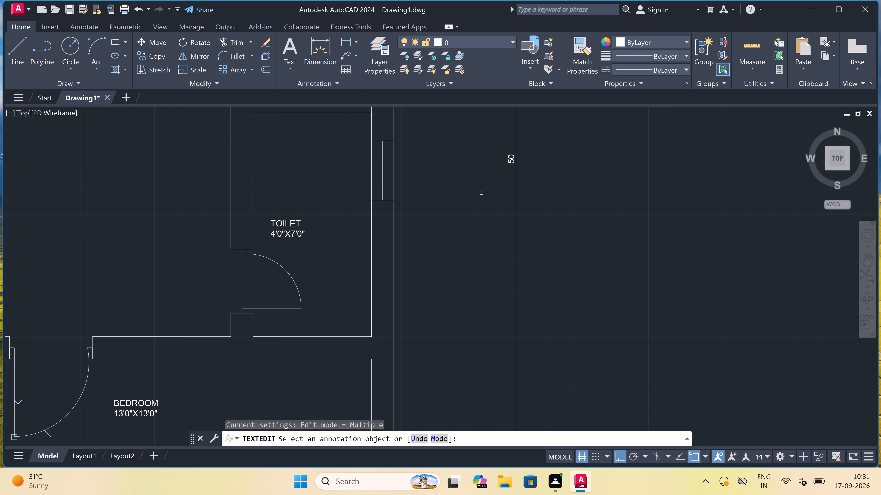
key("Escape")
Set the text of the overall vertical dimension beside the plan to 50'.
triple_click(508, 163)
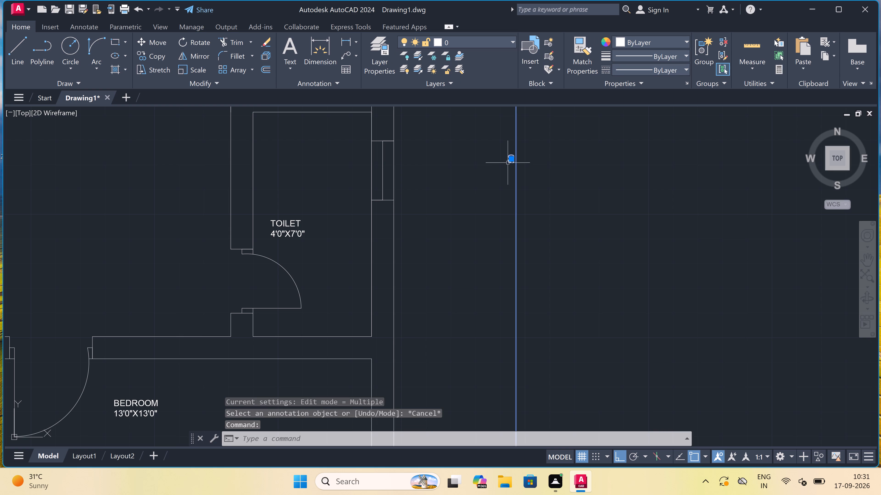
left_click(508, 163)
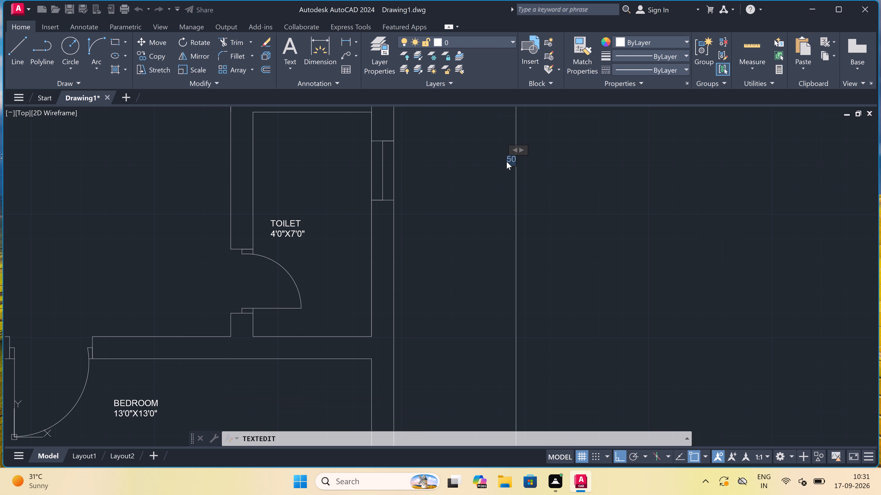
key("BackSpace")
key("5")
type("0'")
left_click(505, 172)
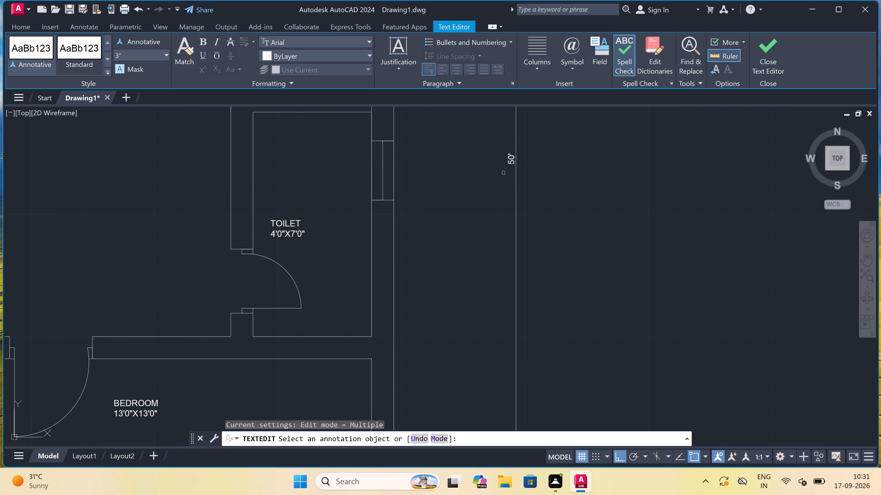
key("Escape")
Add an overall horizontal linear dimension between the plan's top-left and top-right outer corners, placed above the top wall.
scroll(478, 229, "down", 6)
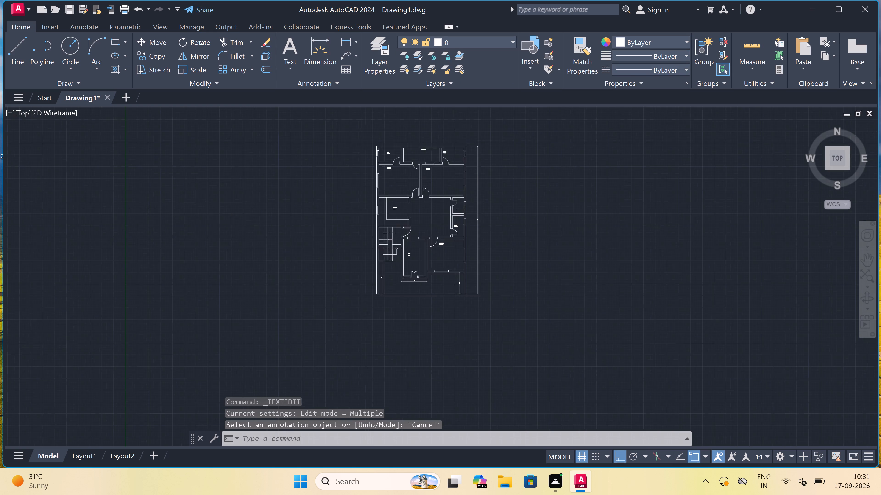
scroll(453, 178, "up", 3)
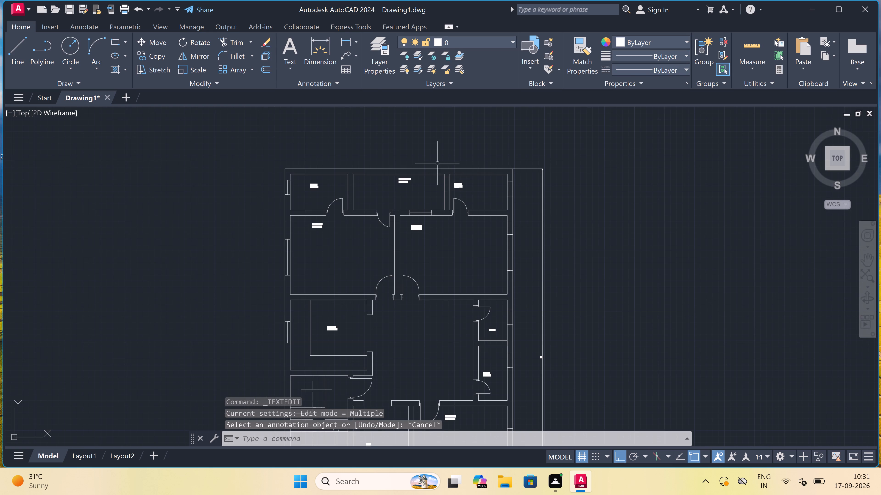
left_click(345, 42)
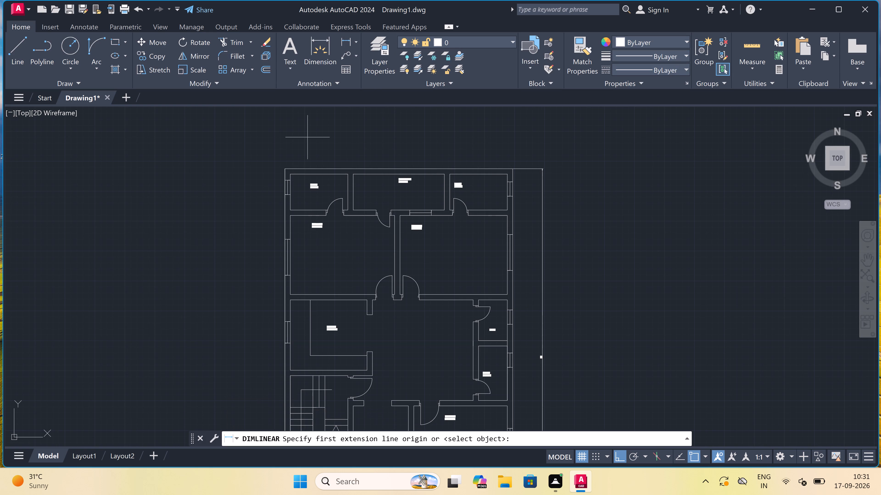
left_click(282, 168)
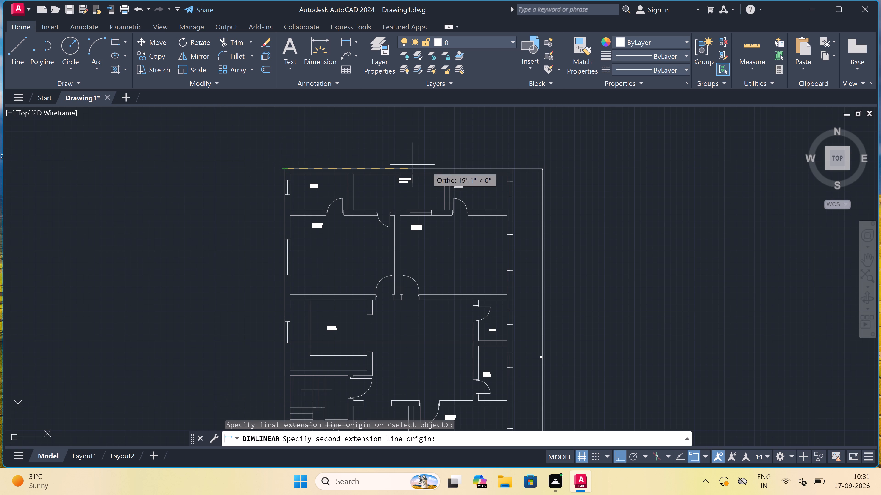
left_click(512, 171)
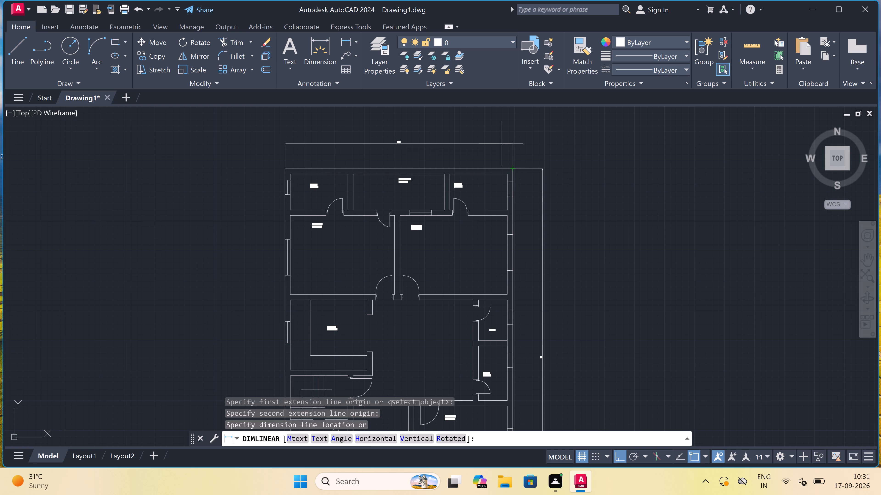
left_click(501, 143)
scroll(395, 139, "up", 2)
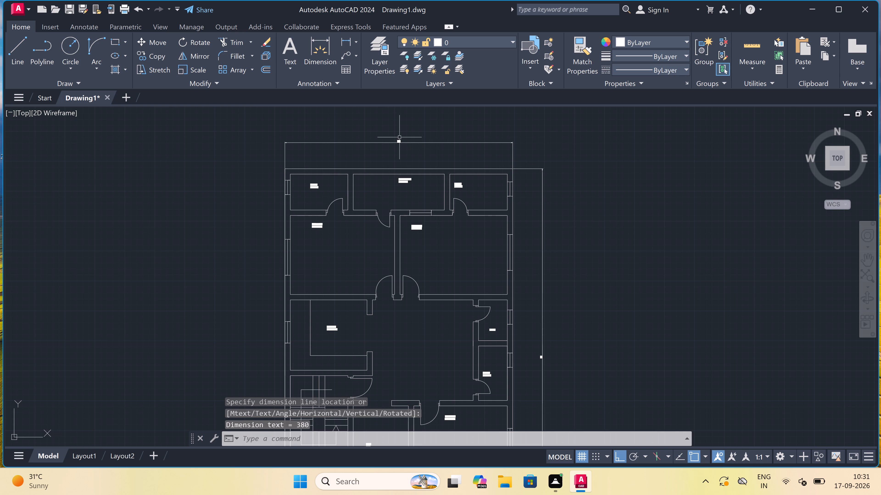
Set the text of the overall horizontal dimension above the plan to 30'.
scroll(395, 139, "up", 2)
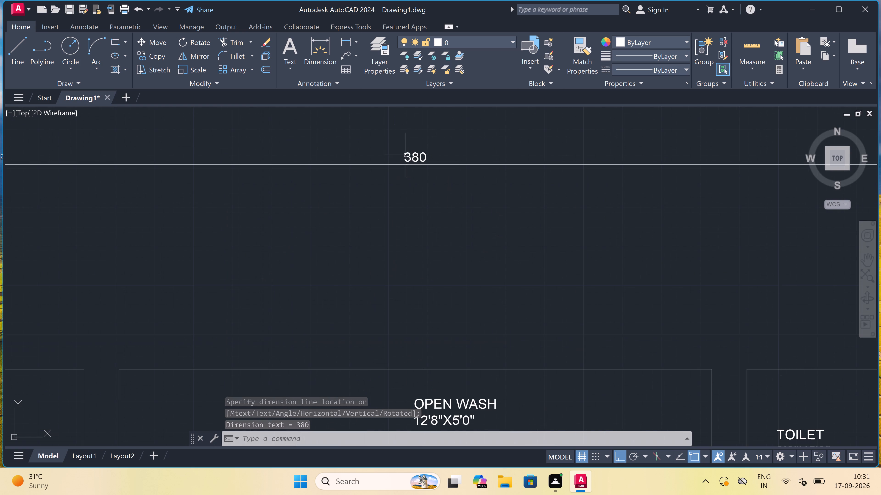
left_click(420, 151)
triple_click(422, 151)
double_click(421, 154)
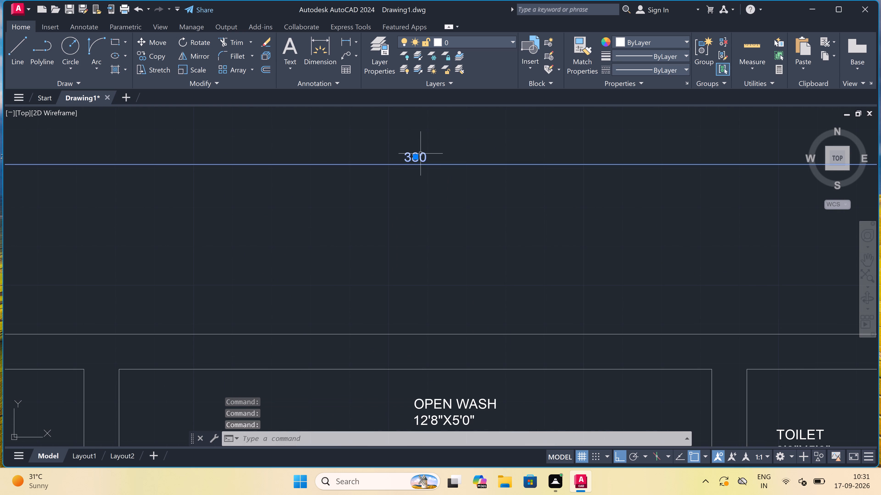
left_click_drag(421, 154, 422, 157)
left_click(422, 157)
left_click(421, 157)
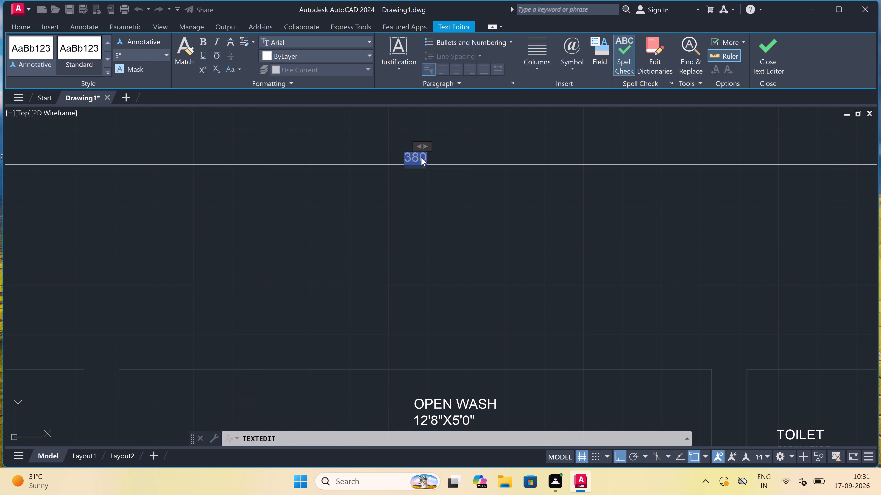
key("BackSpace")
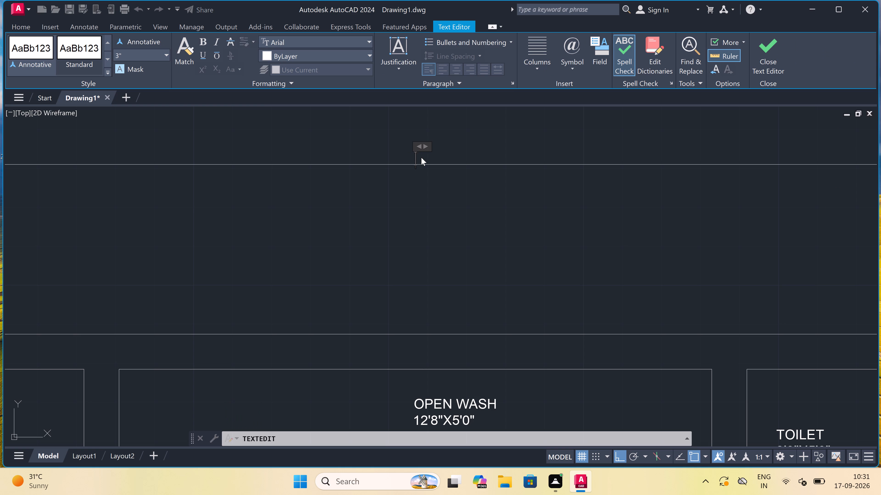
type("30'")
left_click_drag(434, 231, 430, 234)
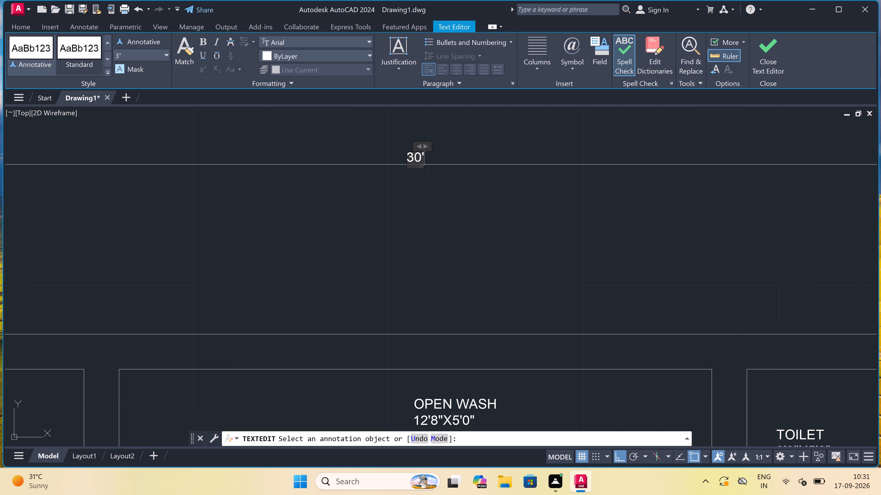
key("Escape")
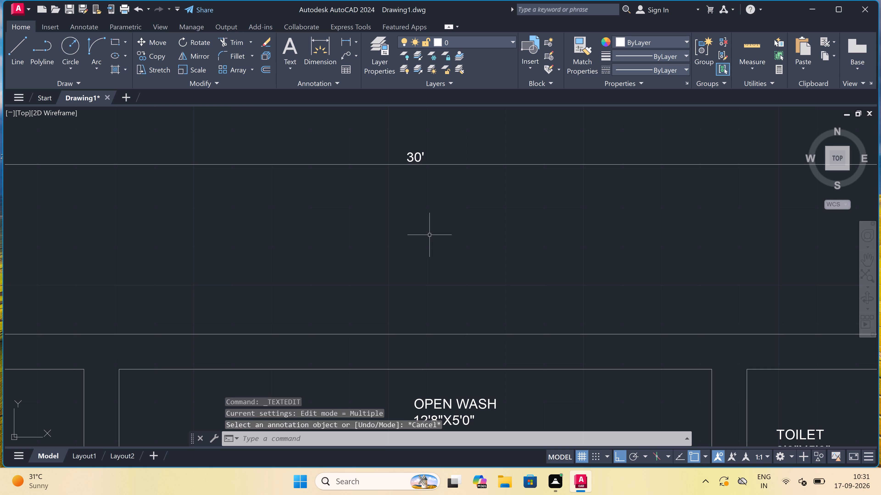
Create a new layer named LINE1 and give it index colour 253.
scroll(437, 230, "down", 9)
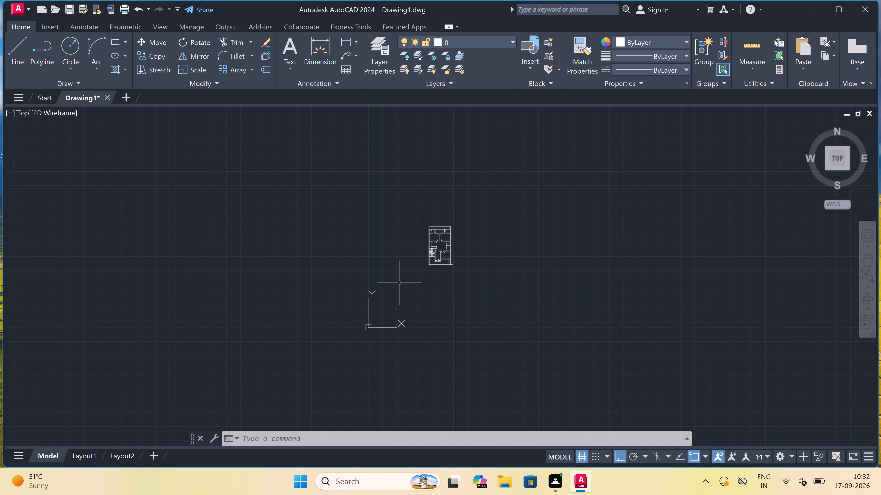
scroll(418, 269, "up", 3)
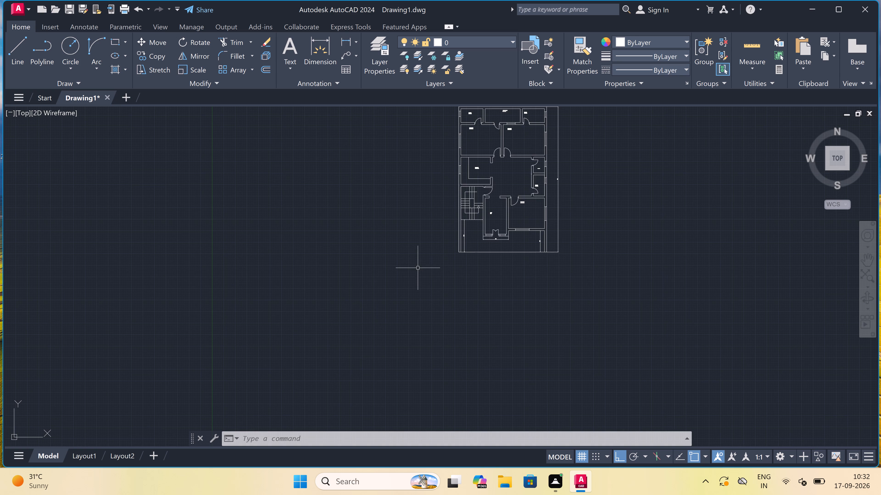
left_click(386, 43)
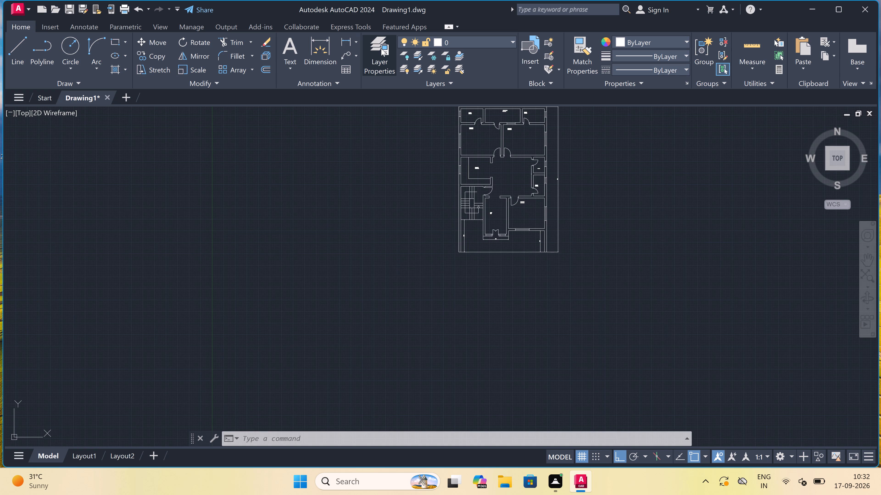
right_click(161, 102)
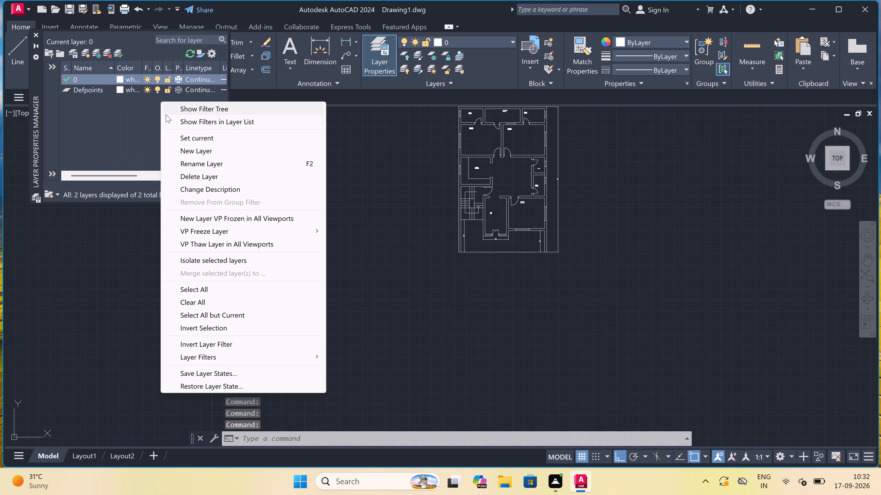
left_click(211, 148)
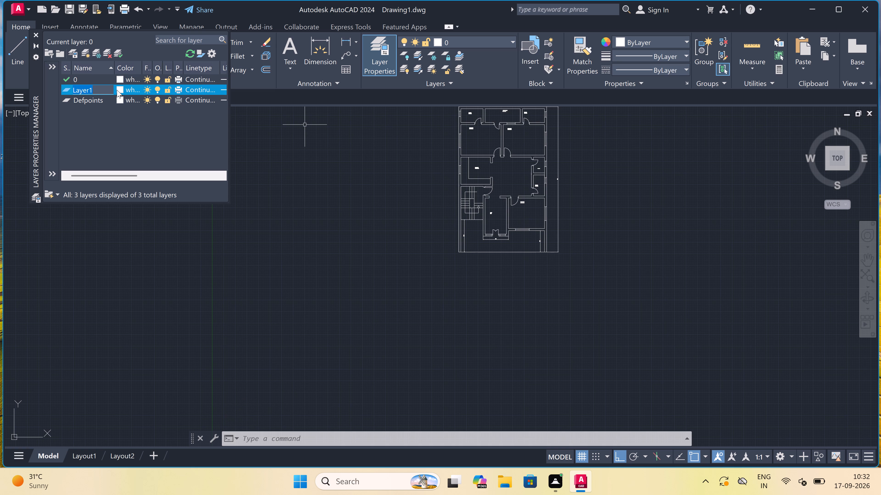
key("BackSpace")
type("LINE")
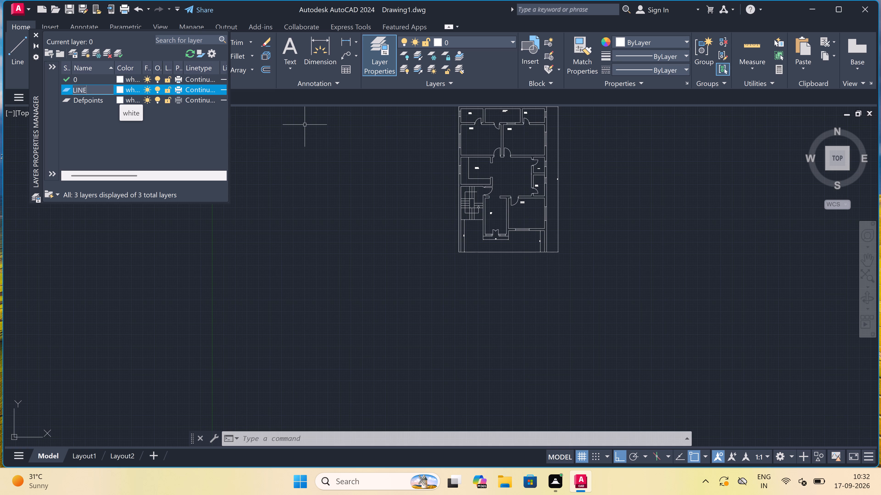
key("1")
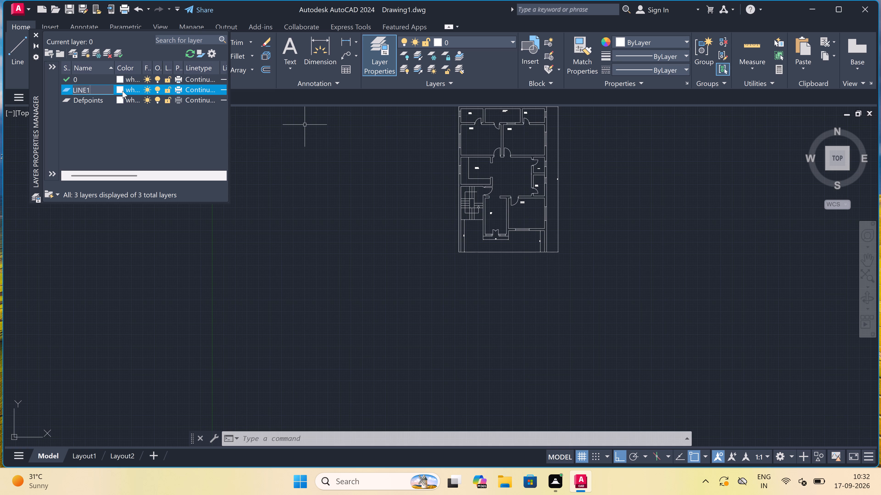
left_click(122, 91)
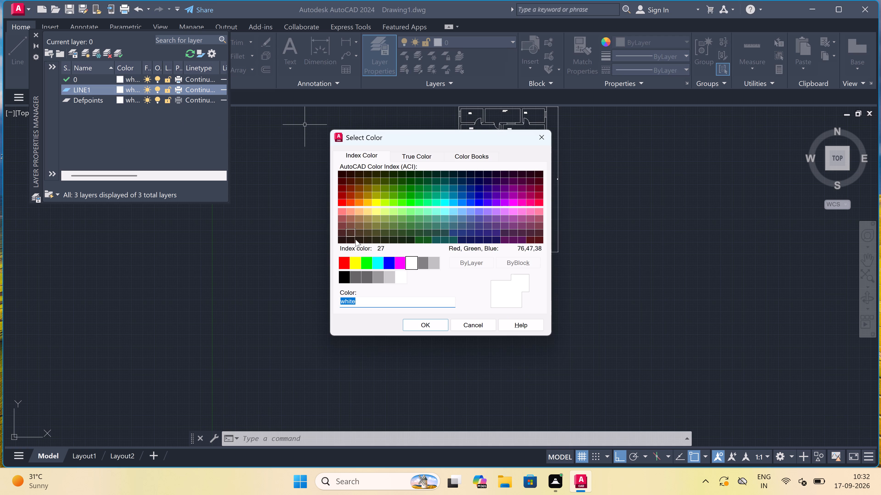
left_click(382, 274)
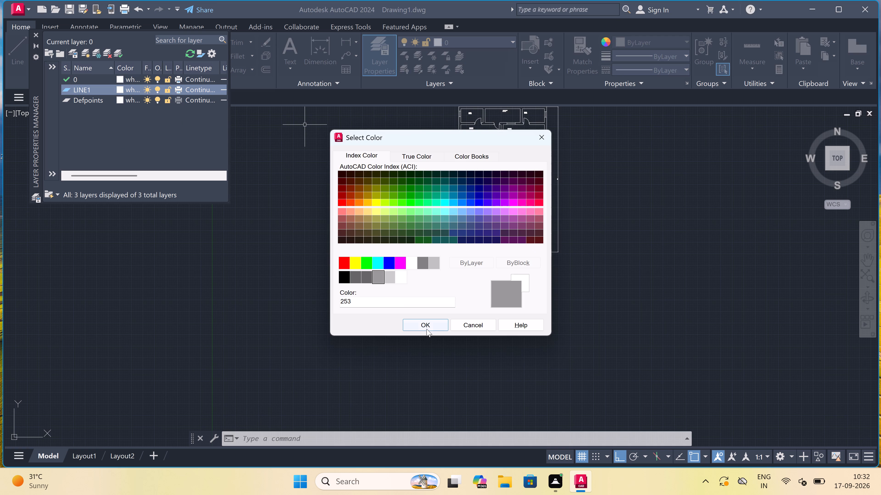
left_click(427, 329)
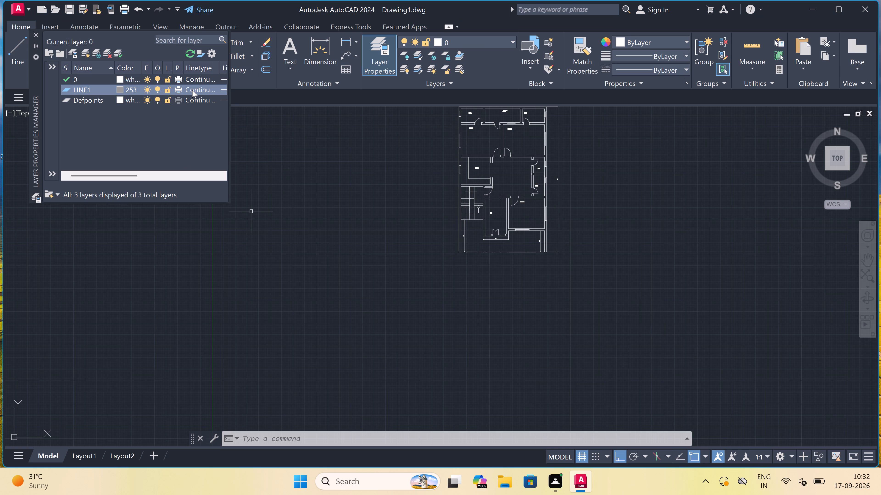
Load the HIDDEN2 linetype and assign it to layer LINE1.
left_click_drag(192, 90, 191, 94)
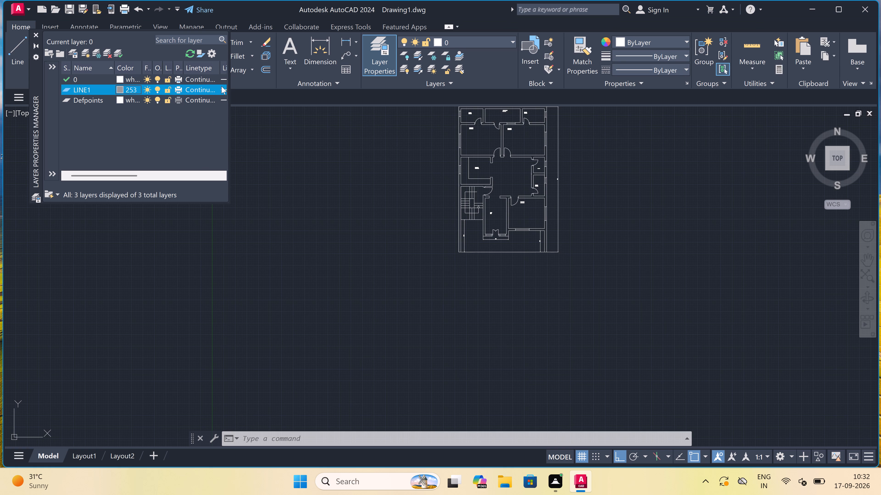
left_click(208, 89)
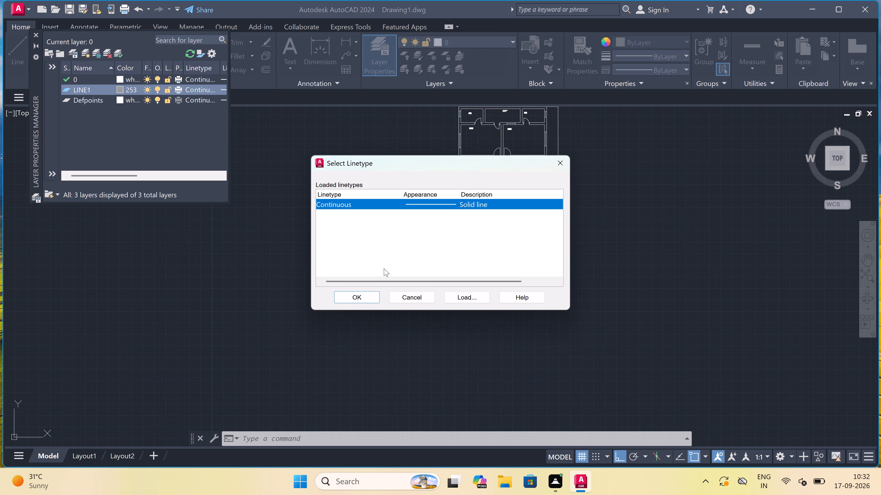
left_click(451, 295)
scroll(425, 233, "down", 3)
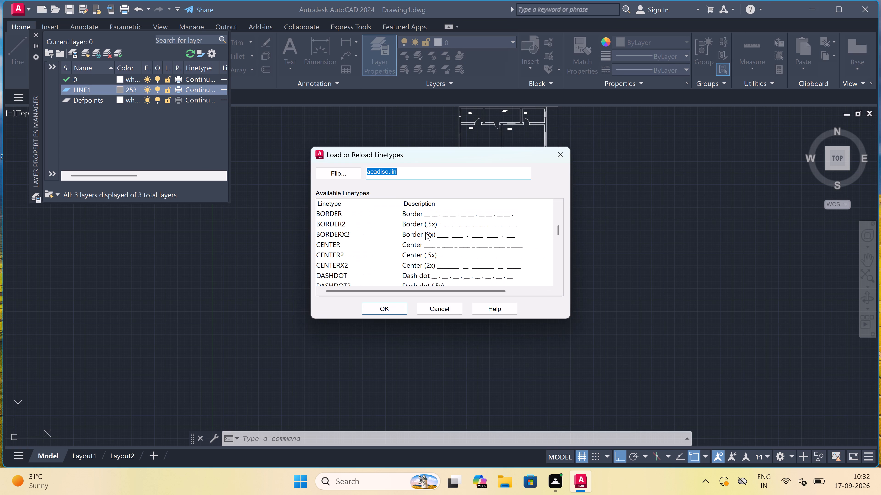
scroll(425, 232, "down", 7)
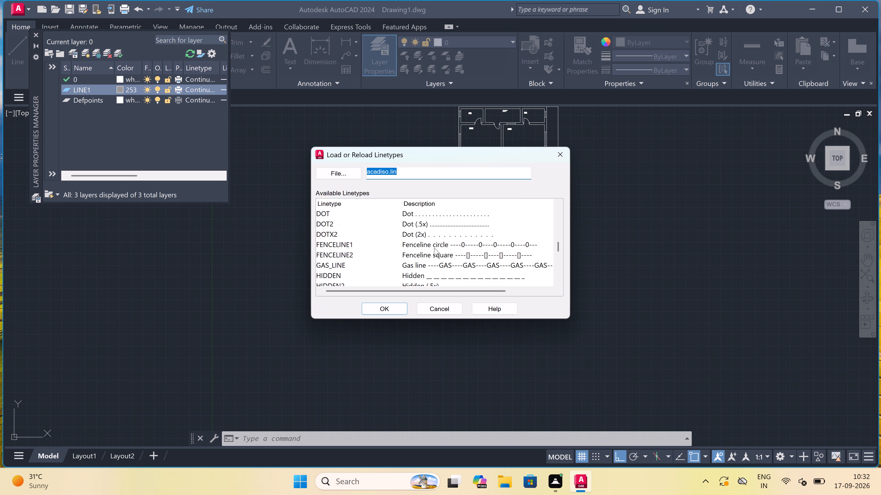
scroll(434, 248, "down", 1)
left_click_drag(433, 253, 431, 253)
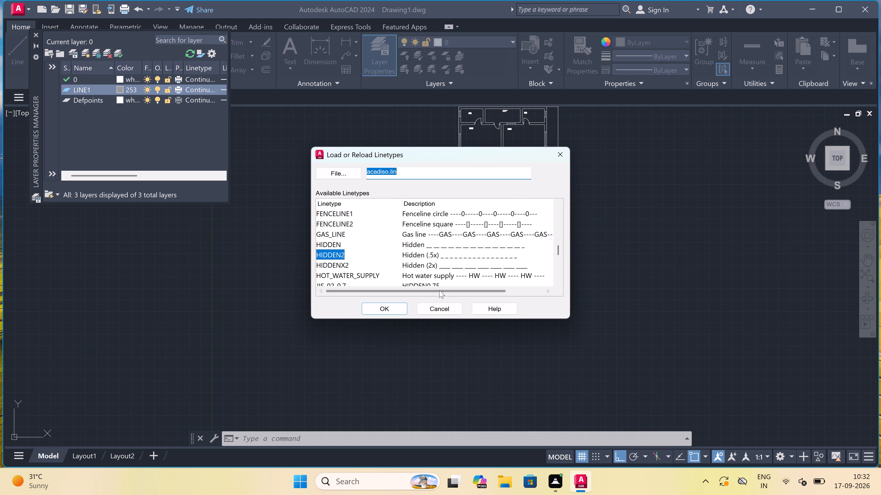
left_click(400, 310)
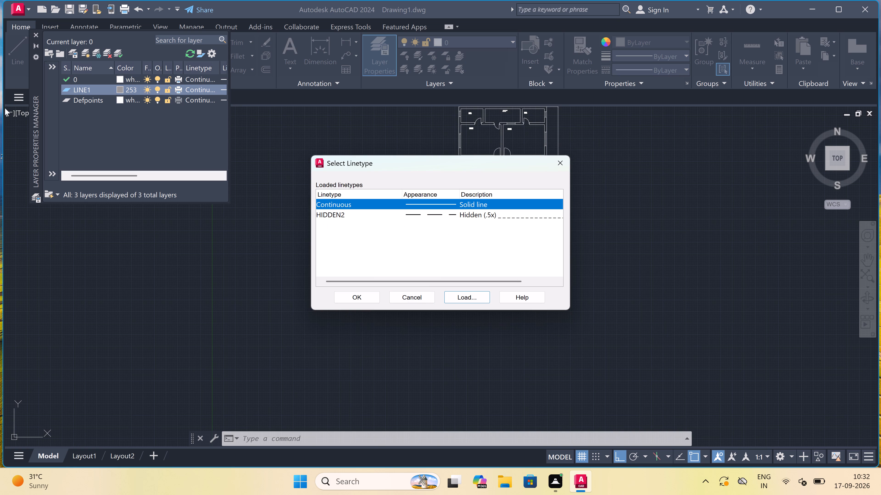
left_click(492, 213)
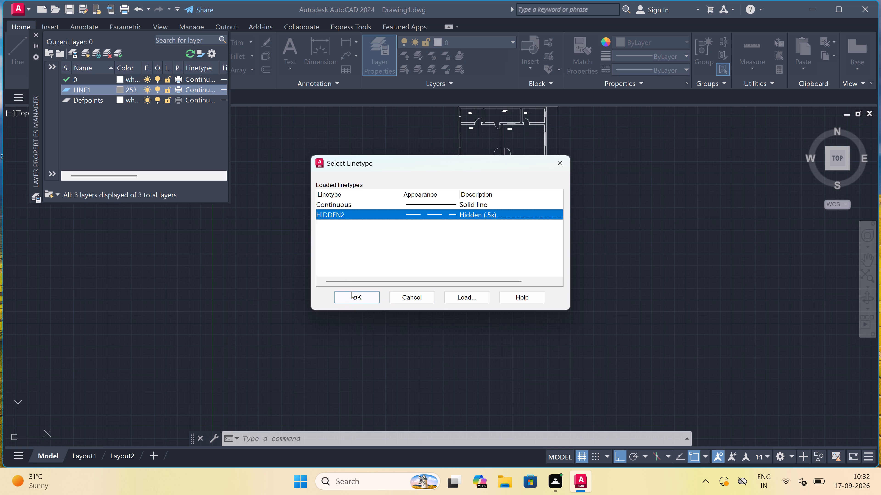
left_click(348, 297)
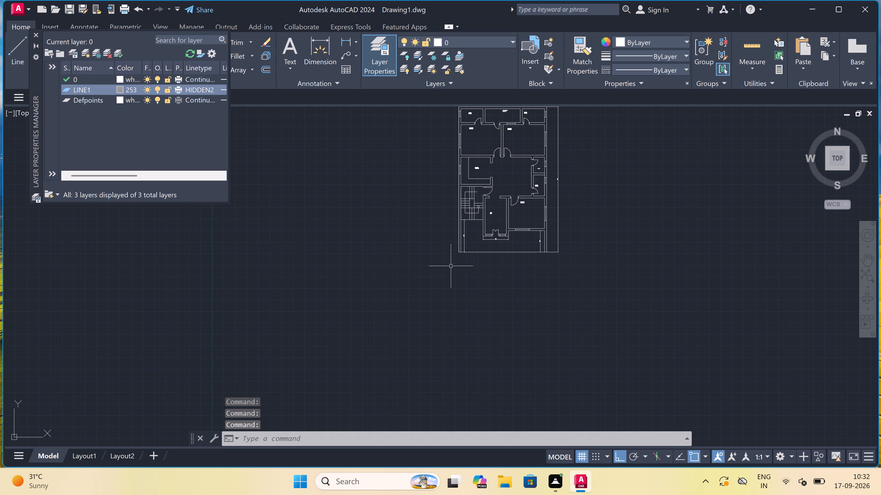
Make LINE1 the current layer and draw a vertical line from the entrance's lower-left outer corner down to the plan's front boundary.
left_click(436, 41)
left_click(455, 79)
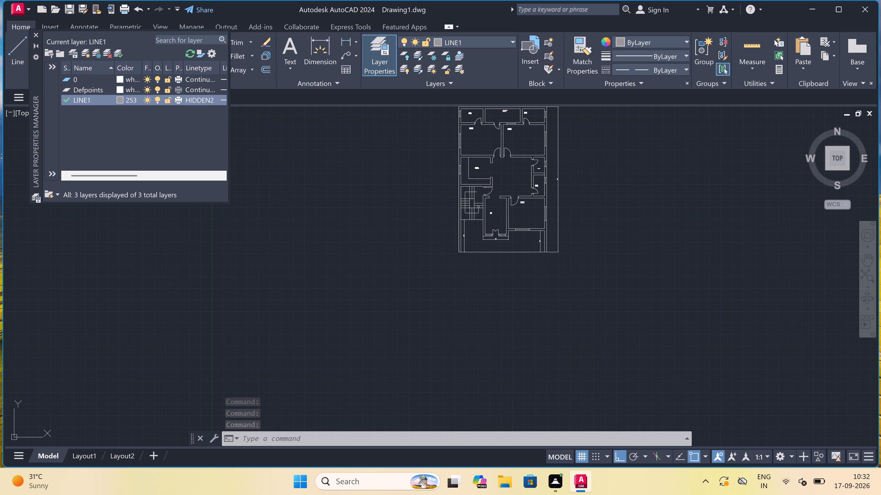
scroll(473, 252, "up", 3)
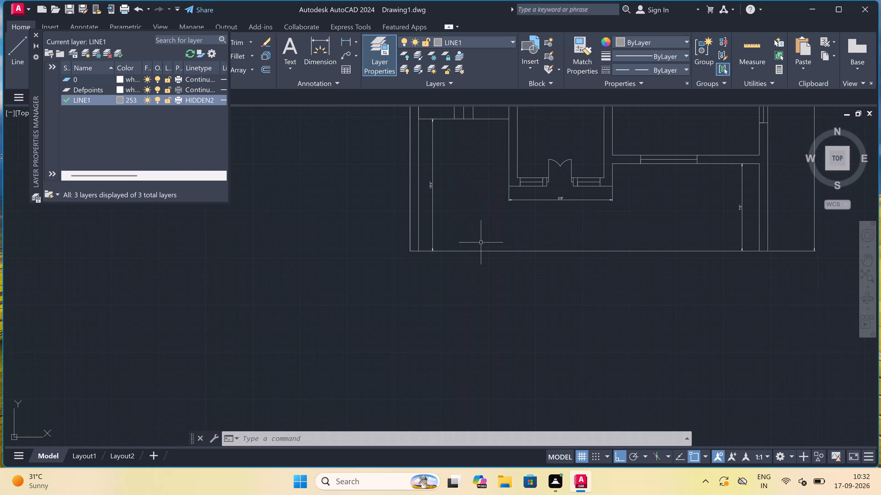
scroll(537, 193, "up", 1)
type("L")
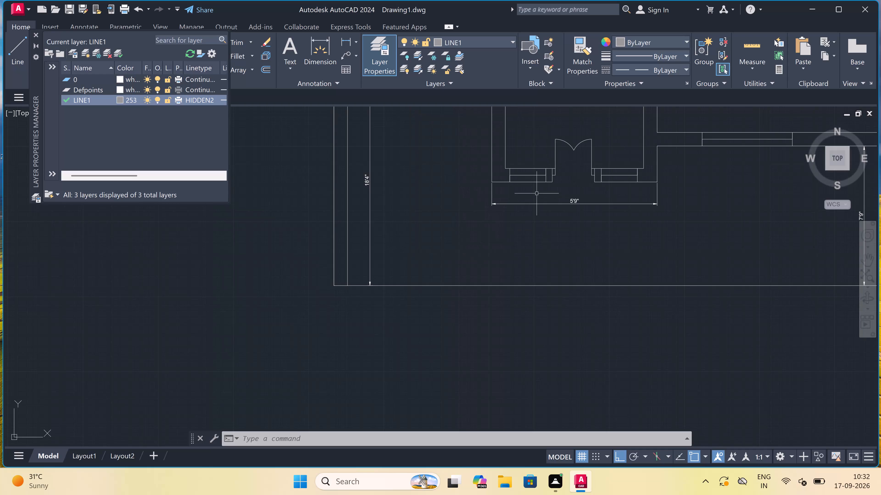
key("space")
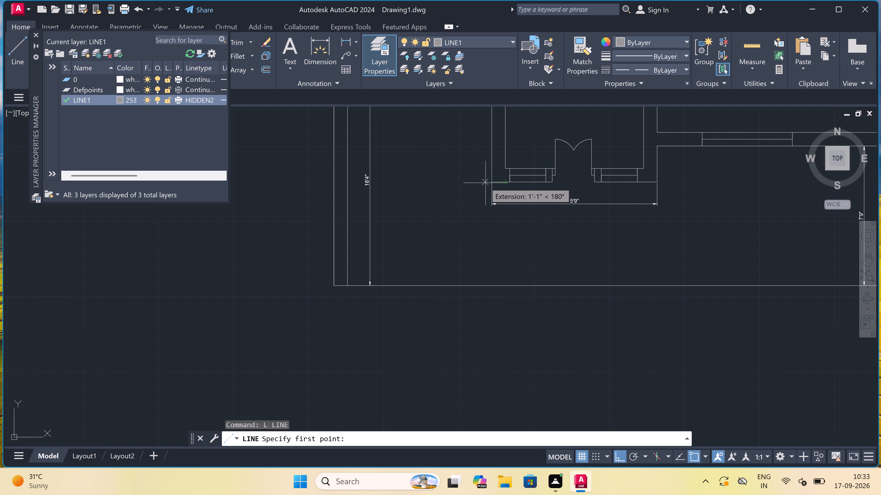
left_click_drag(488, 183, 486, 181)
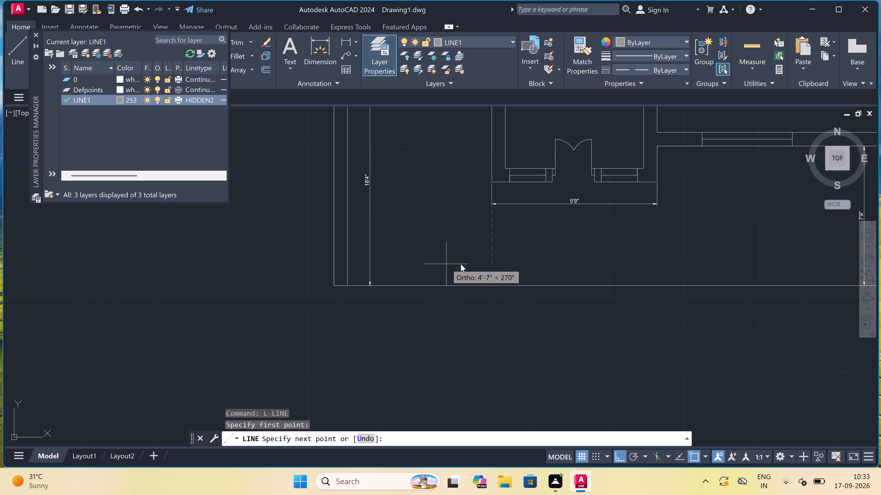
left_click(488, 287)
key("Escape")
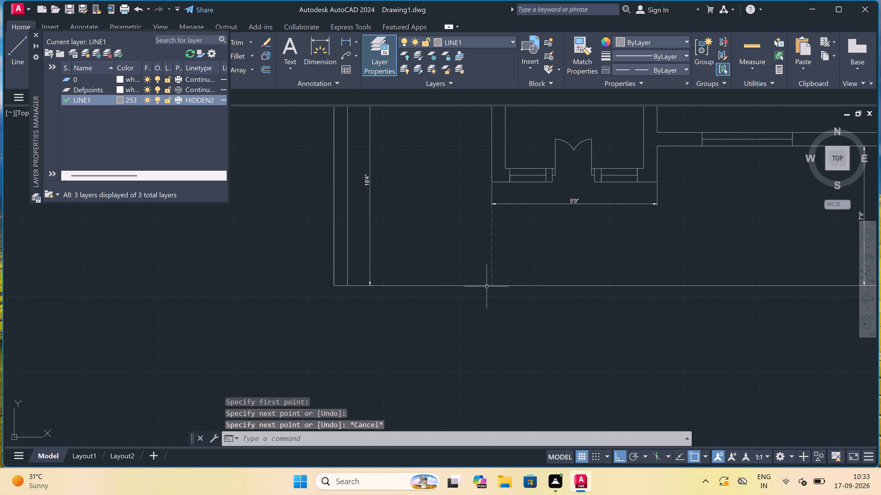
Draw a second vertical line on LINE1 from the entrance's lower-right outer corner down to the plan's front boundary.
key("space")
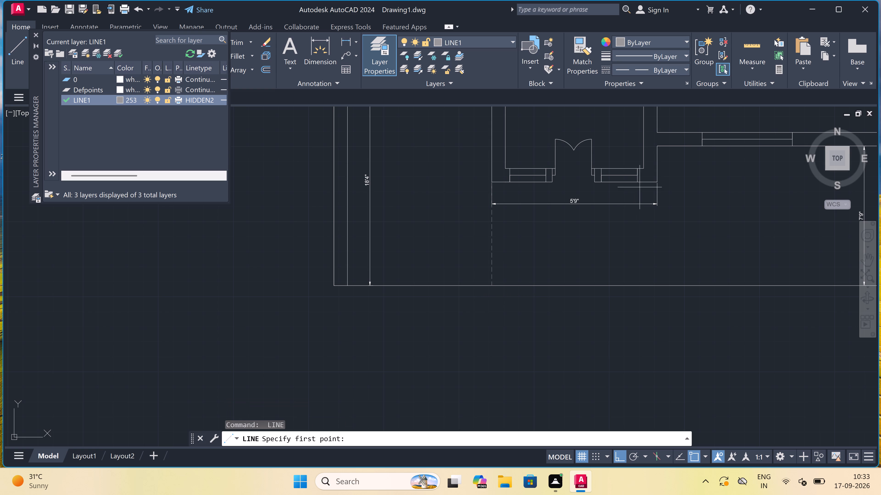
left_click(658, 182)
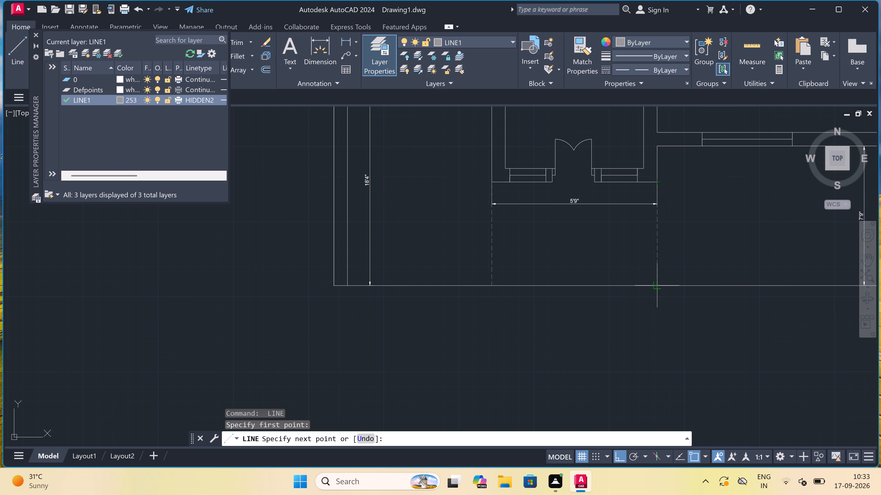
left_click(657, 286)
key("Escape")
scroll(573, 286, "down", 2)
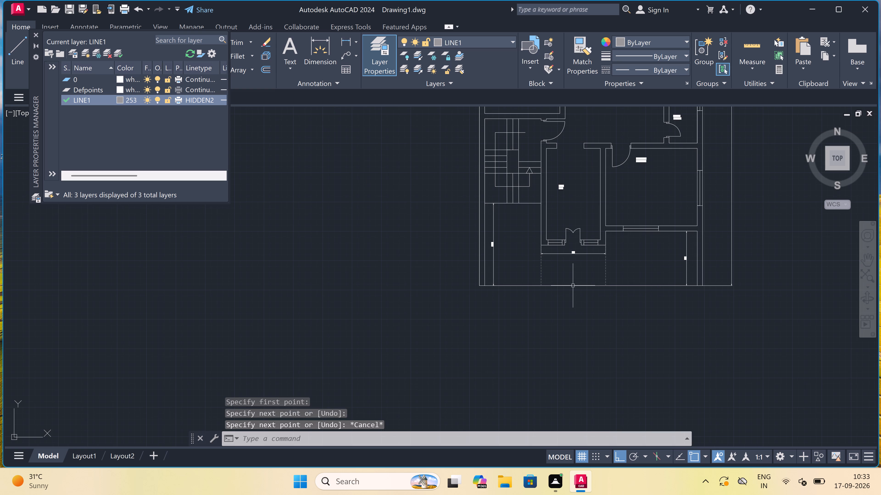
scroll(573, 286, "down", 2)
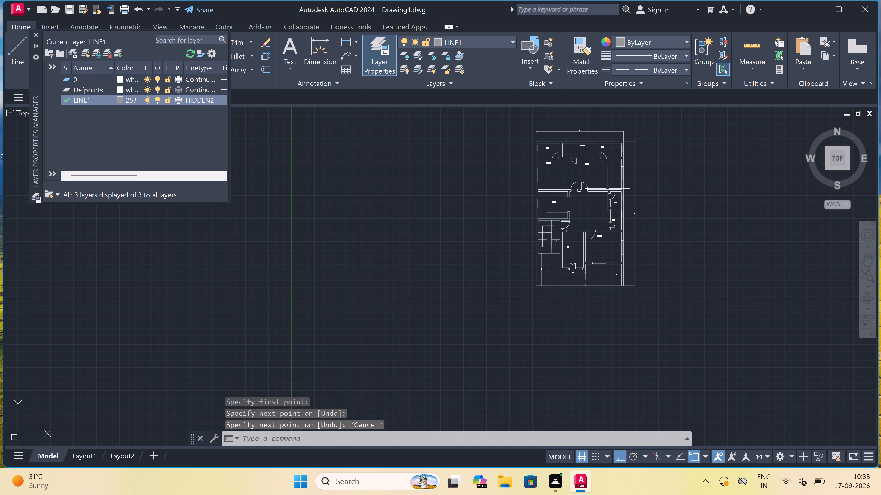
scroll(563, 238, "up", 4)
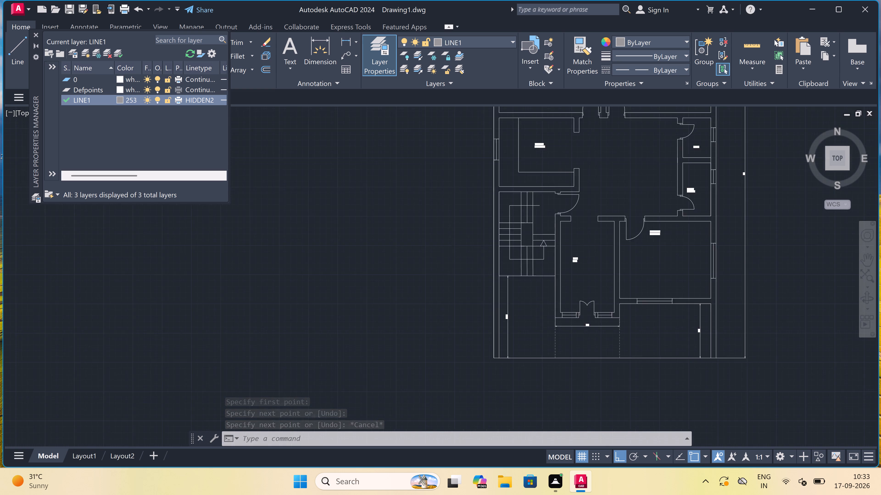
Draw two horizontal lines on LINE1 across the opening in the hall's upper wall, one along each wall face.
scroll(618, 180, "up", 1)
key("space")
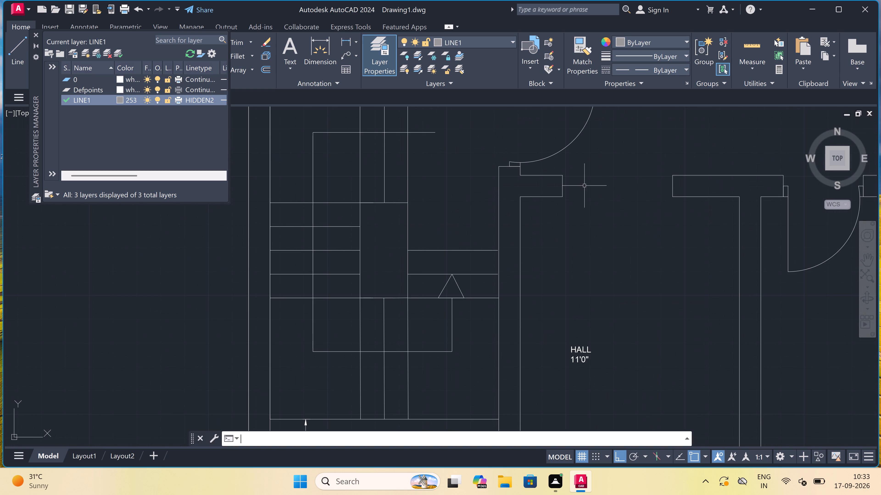
left_click(562, 173)
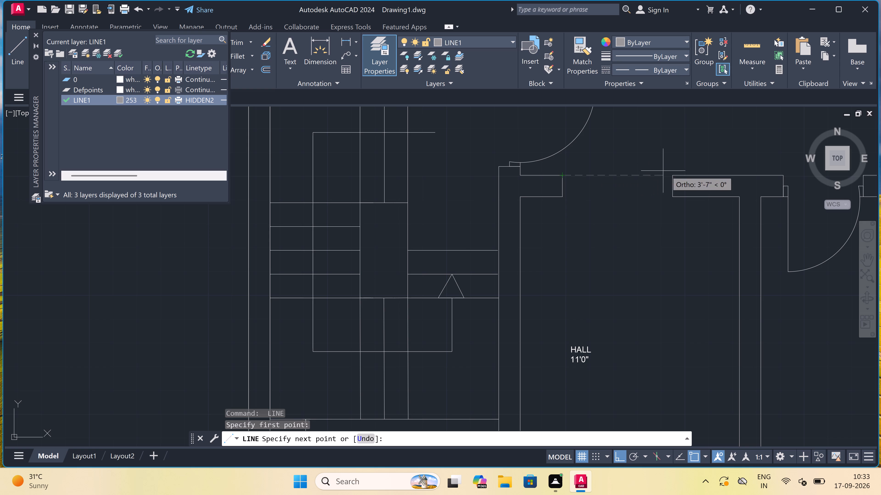
left_click(673, 175)
key("Escape")
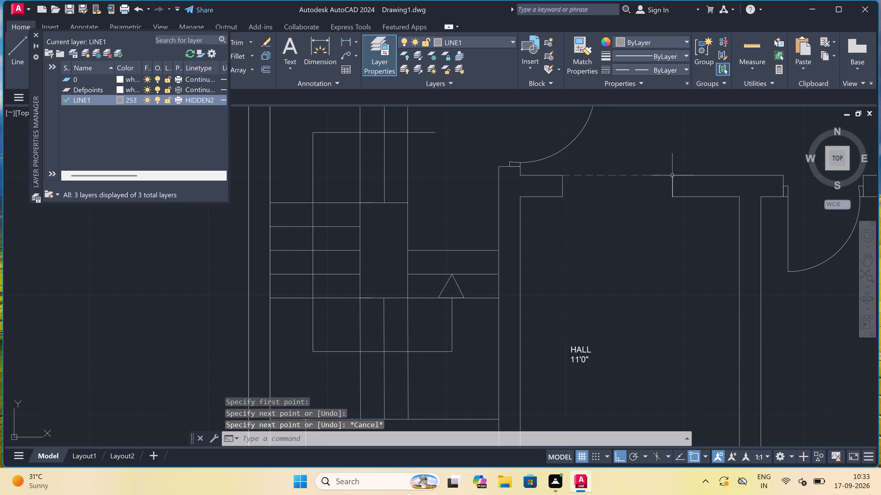
key("space")
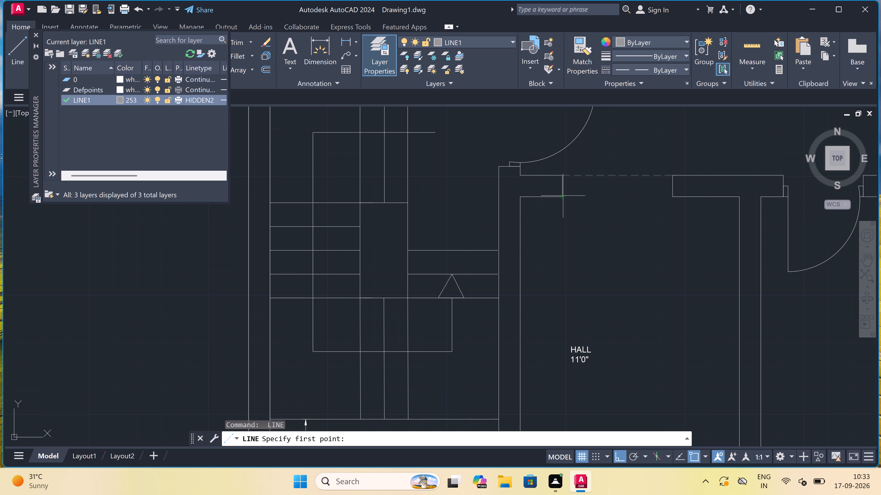
left_click(558, 196)
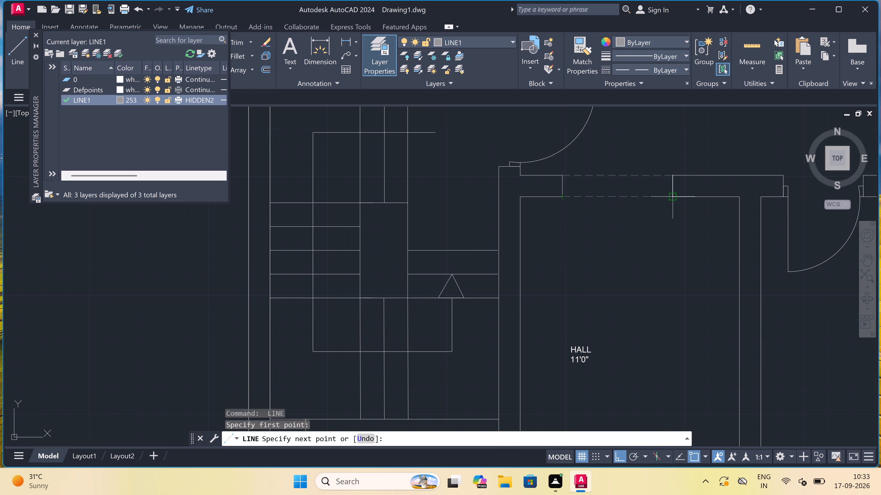
left_click_drag(673, 197, 676, 198)
key("Escape")
Select all the room label texts via one bedroom label, set their text height to 6", and close the property and layer palettes.
scroll(617, 195, "down", 4)
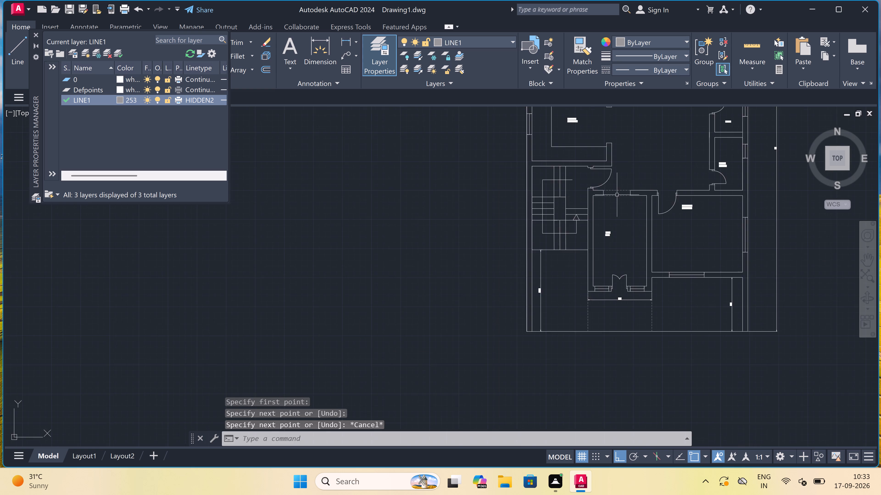
scroll(617, 195, "down", 5)
scroll(625, 177, "up", 4)
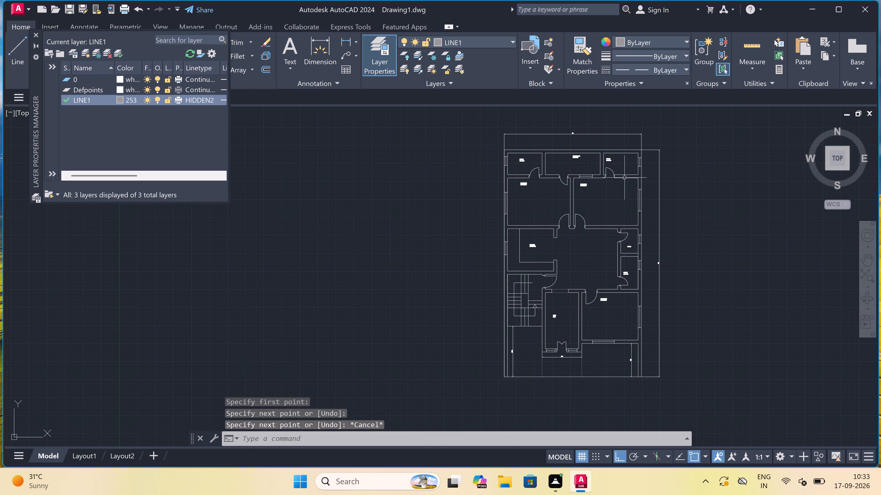
left_click_drag(579, 184, 579, 181)
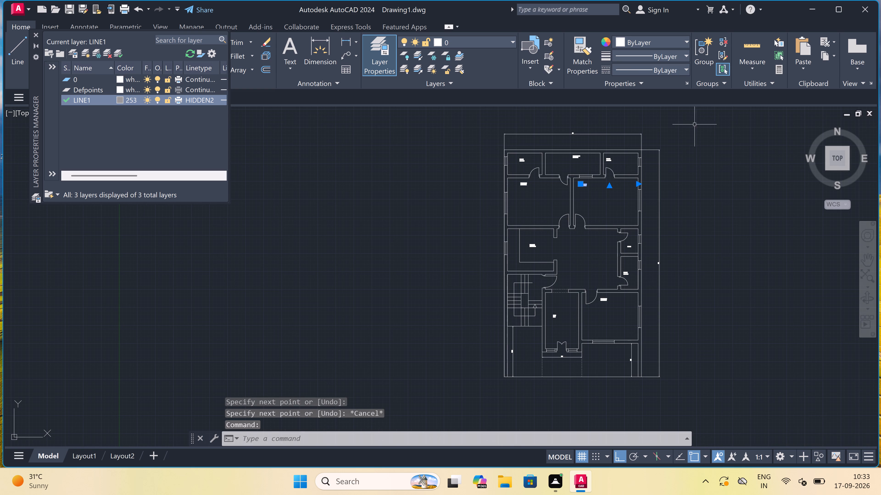
right_click_drag(712, 113, 711, 116)
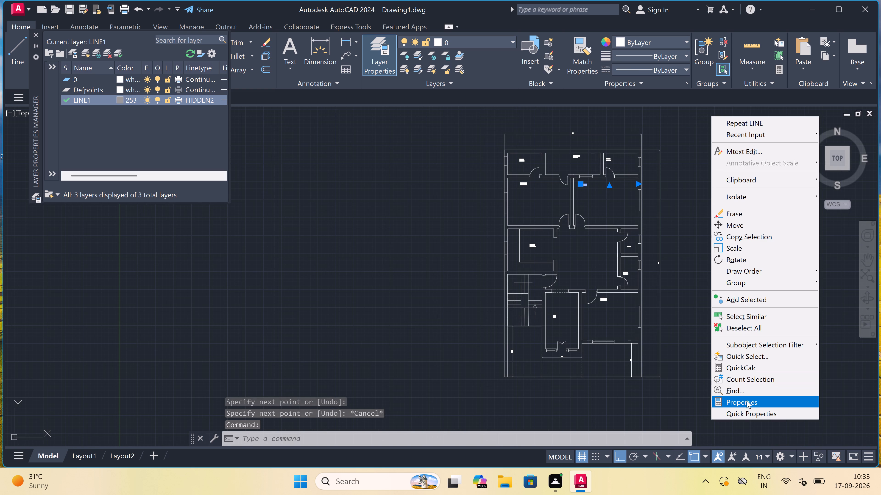
left_click(747, 400)
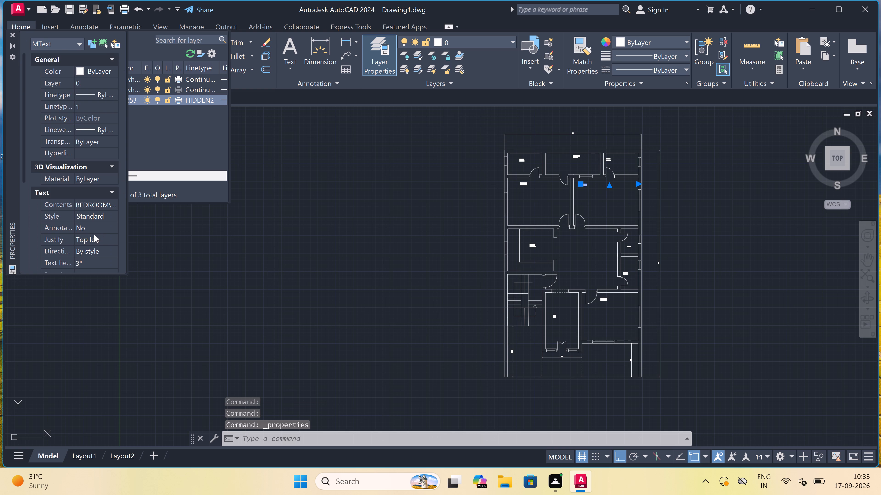
right_click(437, 153)
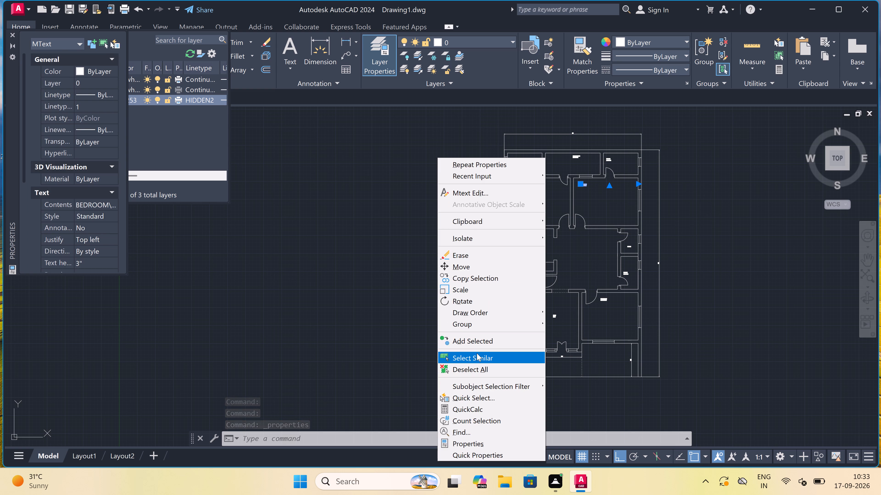
left_click(476, 354)
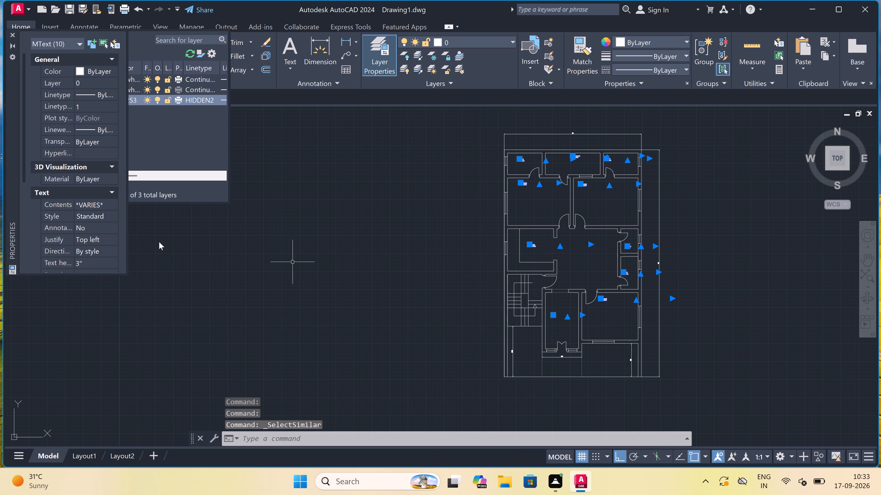
left_click(90, 265)
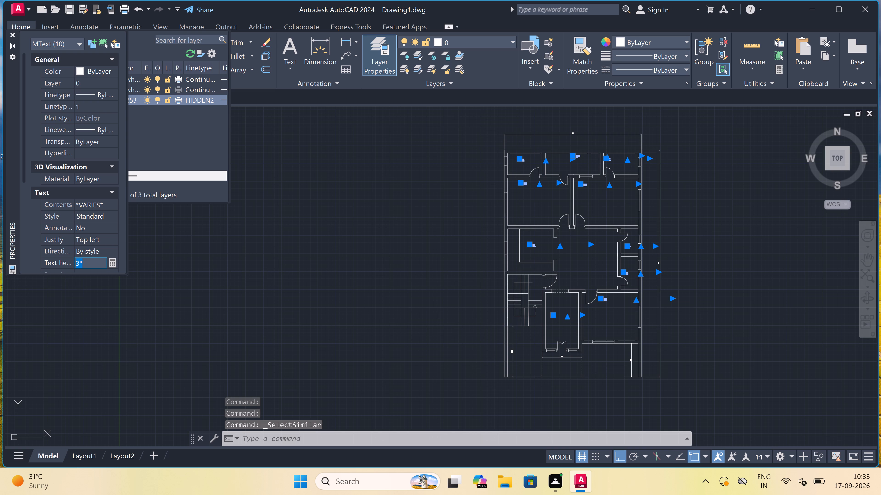
key("BackSpace")
type("6\"")
left_click(292, 258)
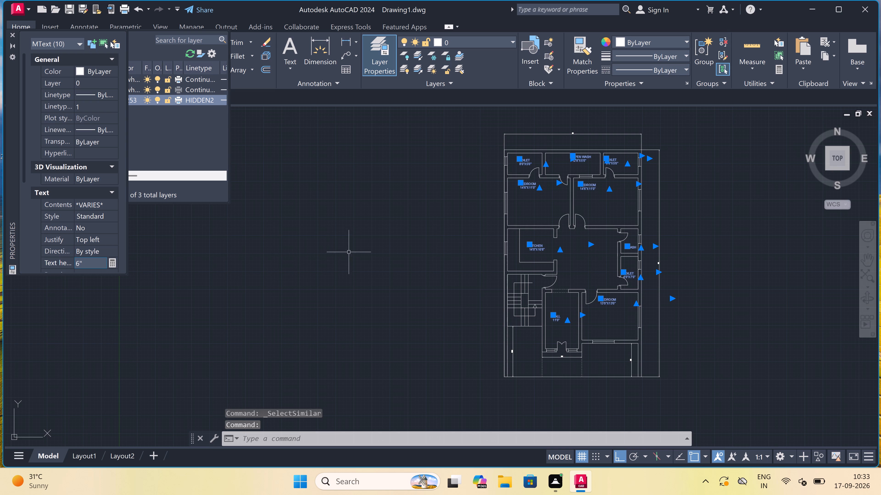
key("Escape")
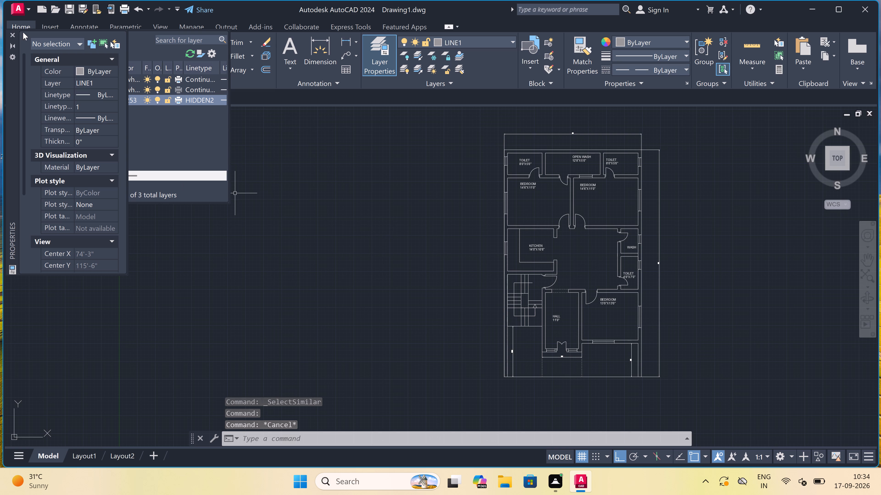
left_click(11, 32)
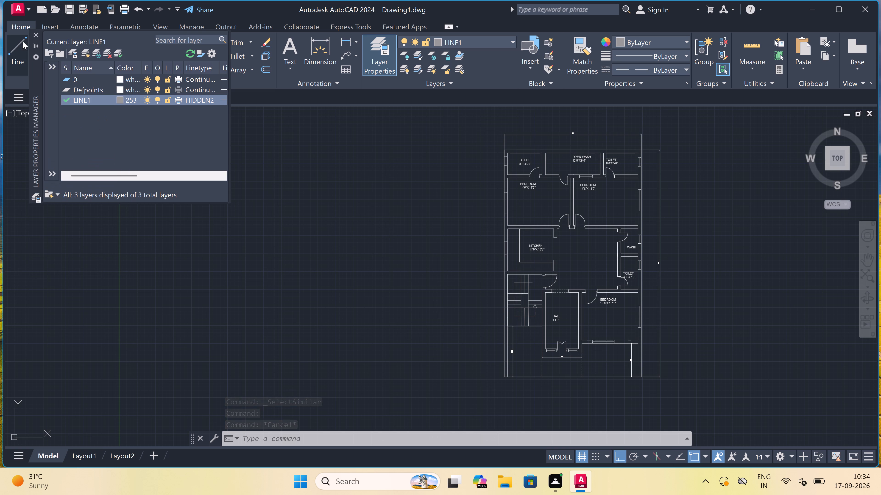
left_click(36, 32)
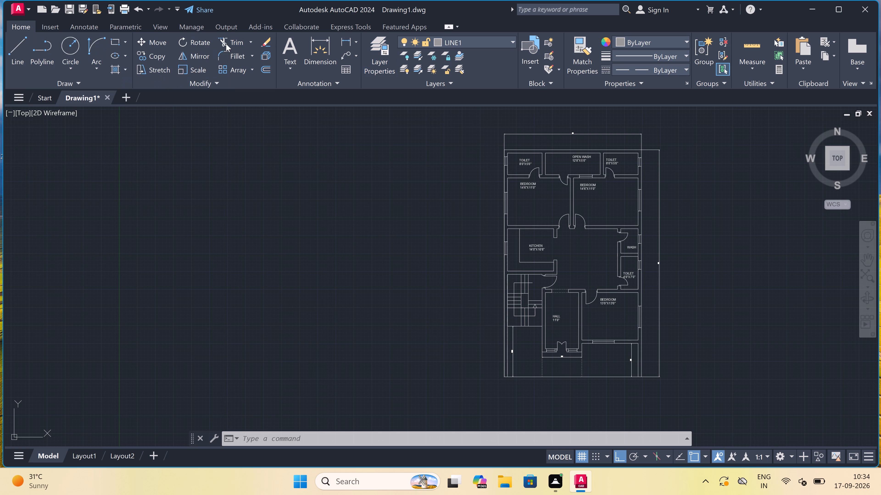
Set the current linetype to Continuous and make layer 0 the current layer.
left_click(644, 70)
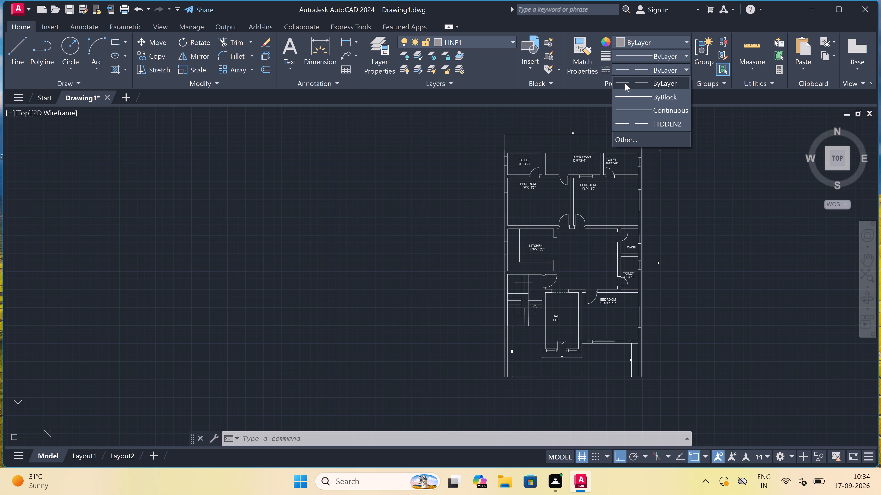
left_click(638, 106)
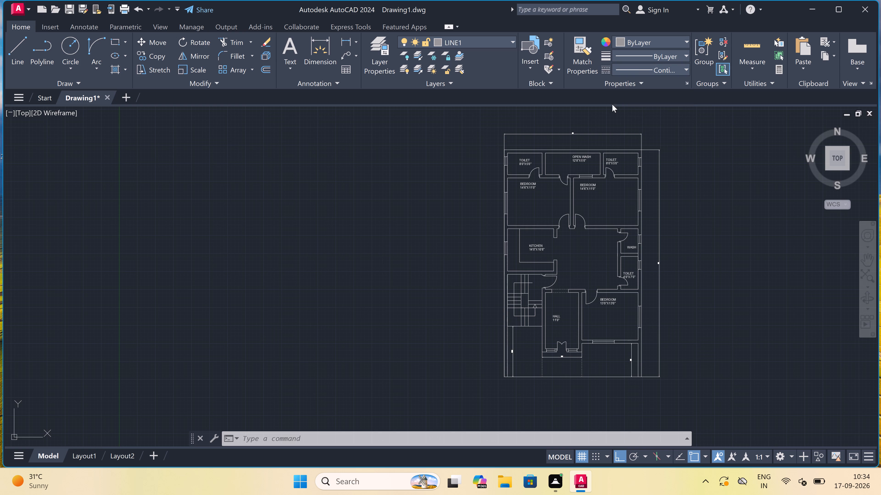
left_click(491, 41)
left_click(484, 50)
Modify dimension style ISO-25 to use Engineering primary units with a precision of 0'-0".
scroll(465, 195, "up", 1)
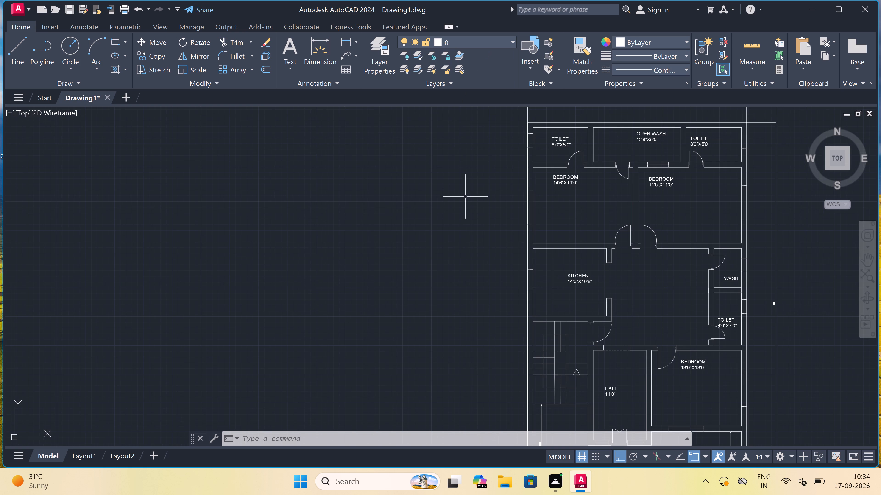
type("DIM")
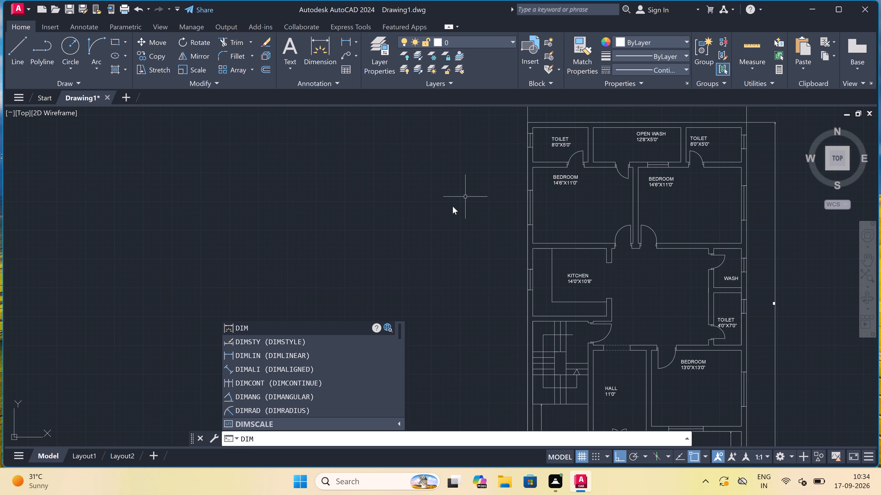
left_click(296, 345)
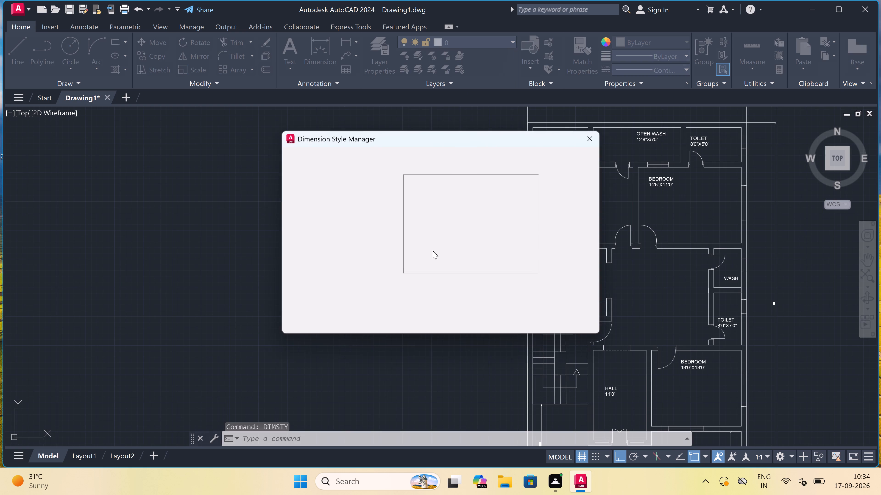
left_click_drag(560, 215, 551, 217)
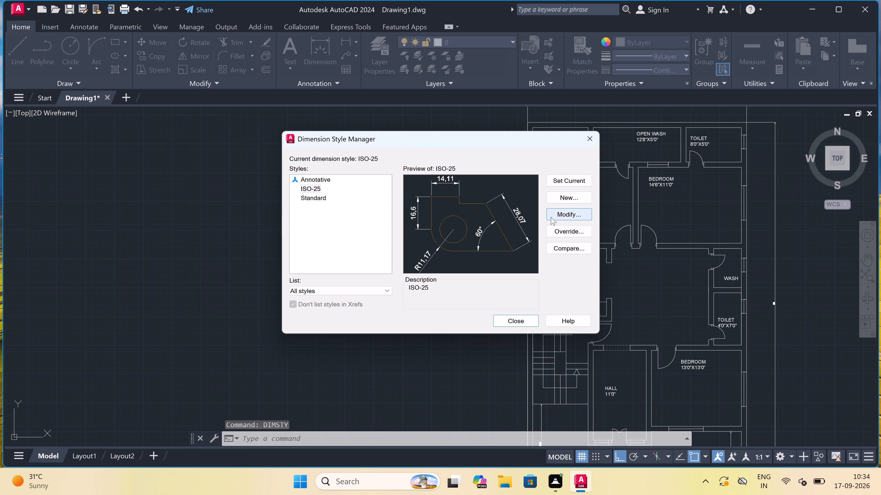
left_click_drag(551, 217, 543, 220)
left_click(549, 214)
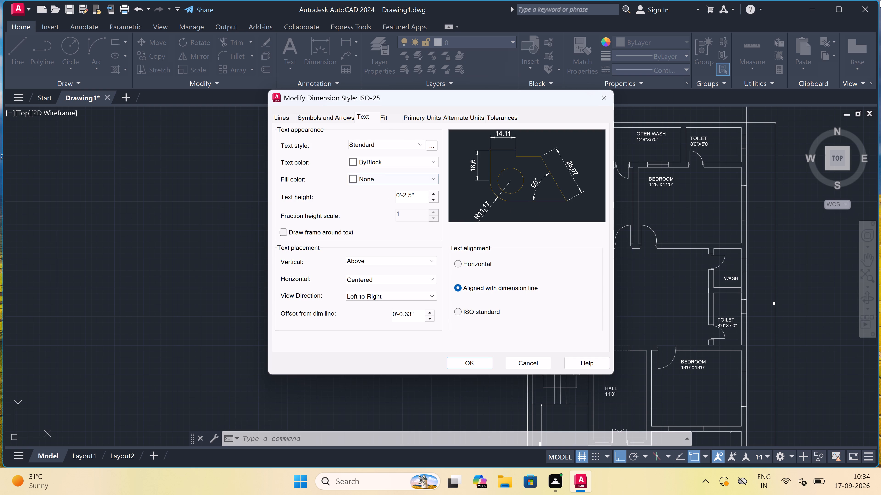
left_click(419, 120)
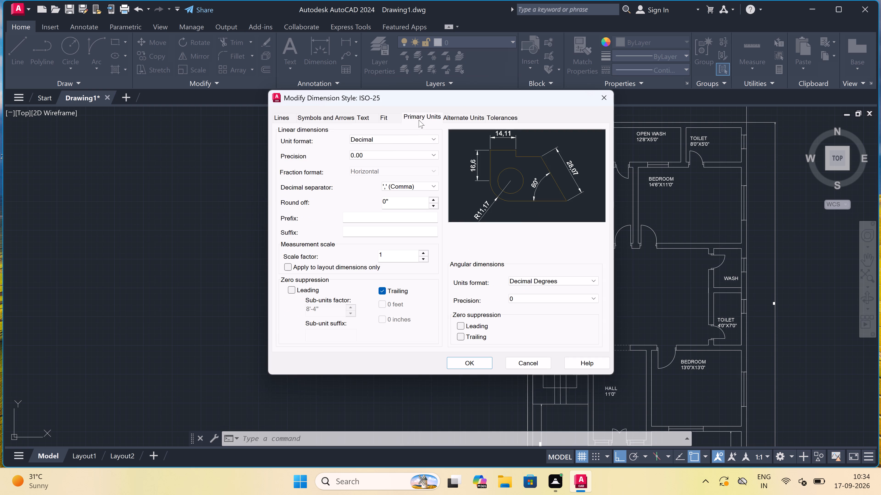
left_click(396, 140)
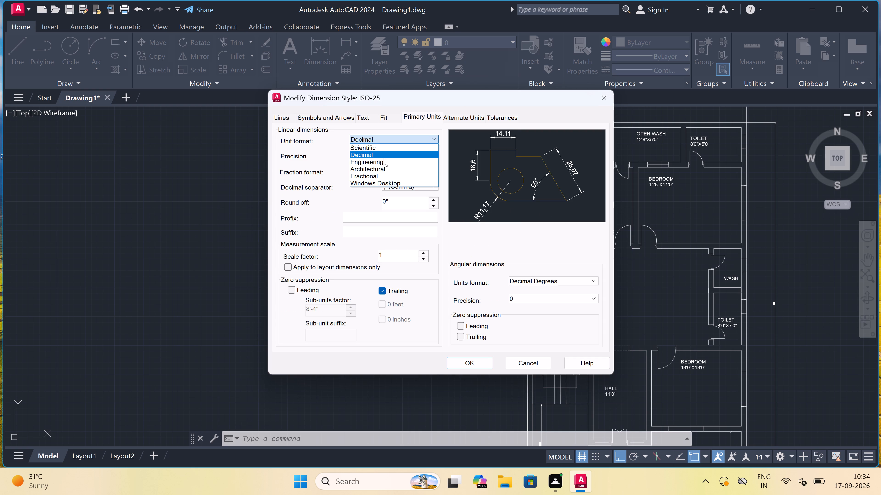
left_click(384, 162)
left_click_drag(385, 163, 388, 167)
left_click(386, 157)
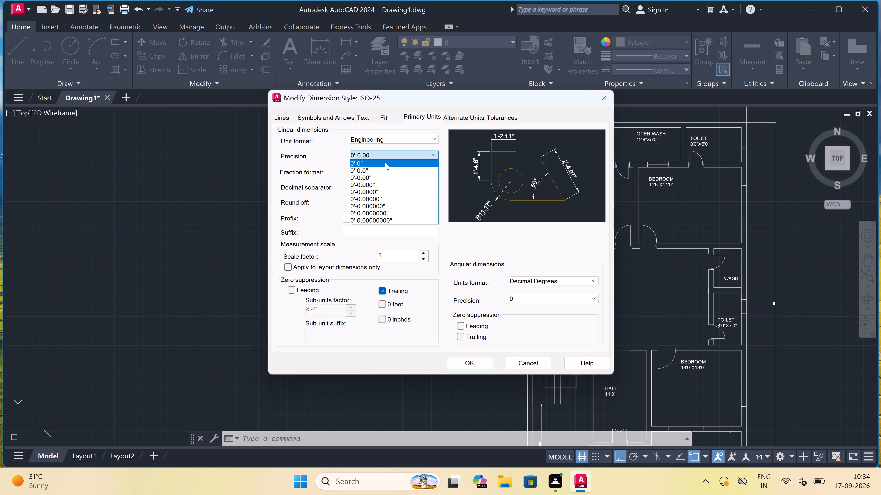
left_click(385, 162)
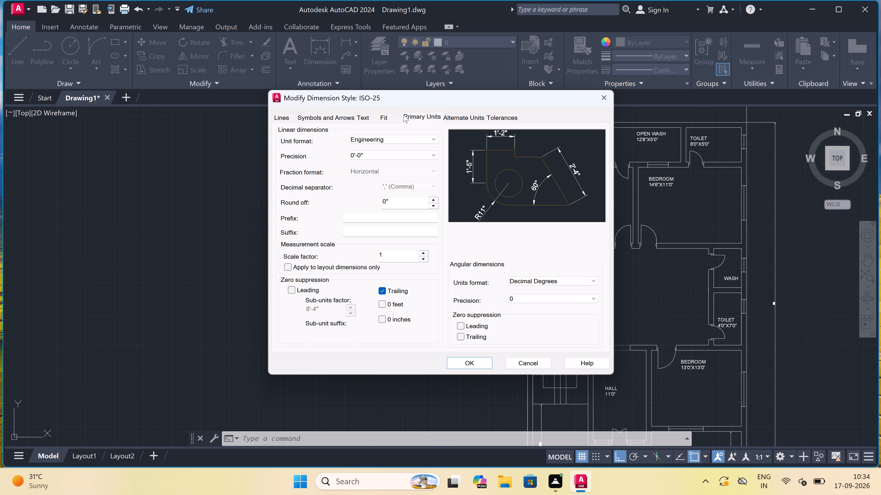
Set the ISO-25 dimension text height to 7", make the style current and close the style manager.
left_click(362, 119)
left_click(421, 196)
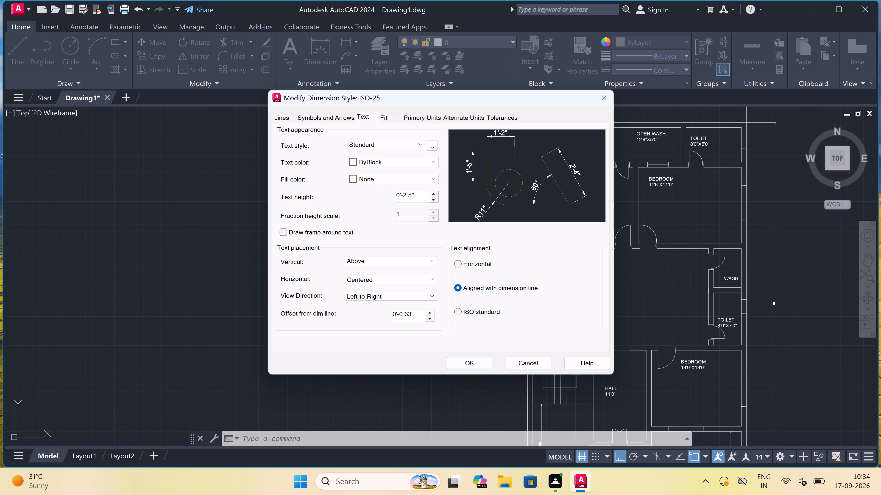
key("BackSpace")
key("BackSpace")
key("BackSpace")
key("BackSpace")
key("BackSpace")
key("BackSpace")
key("BackSpace")
key("BackSpace")
key("BackSpace")
key("BackSpace")
key("BackSpace")
key("BackSpace")
key("BackSpace")
key("BackSpace")
key("BackSpace")
type("7\"")
left_click_drag(477, 366, 481, 366)
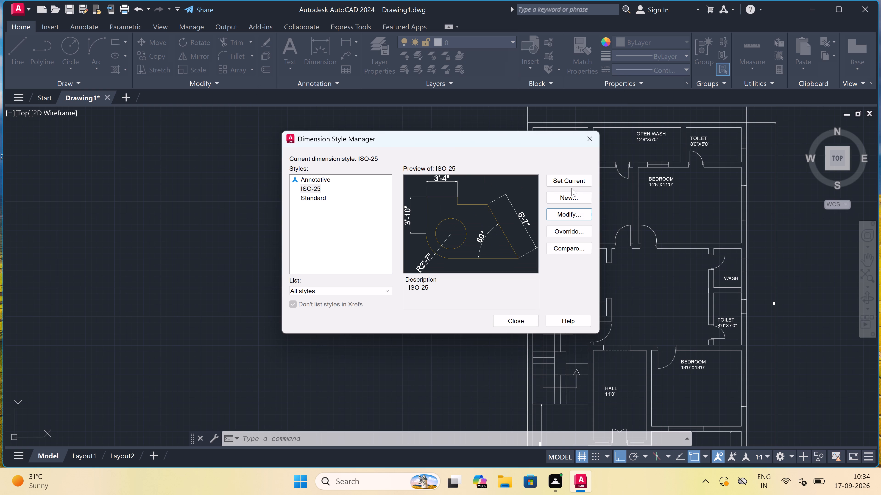
left_click_drag(561, 181, 564, 181)
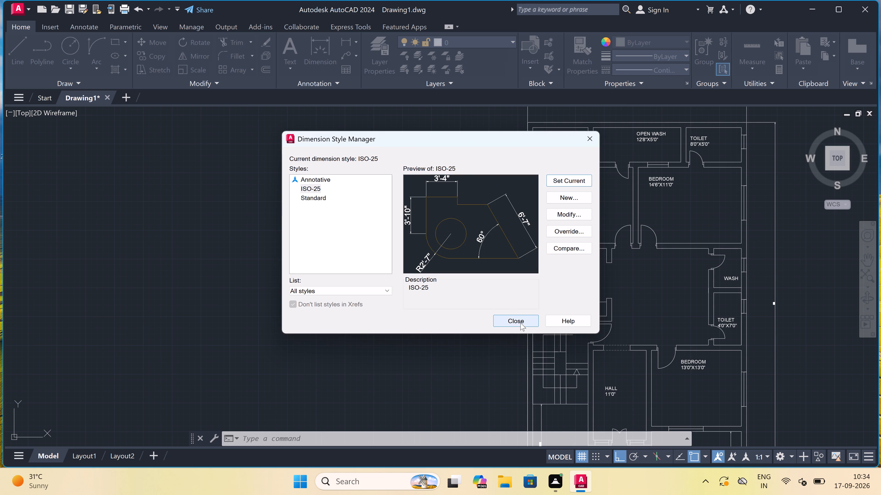
left_click(520, 323)
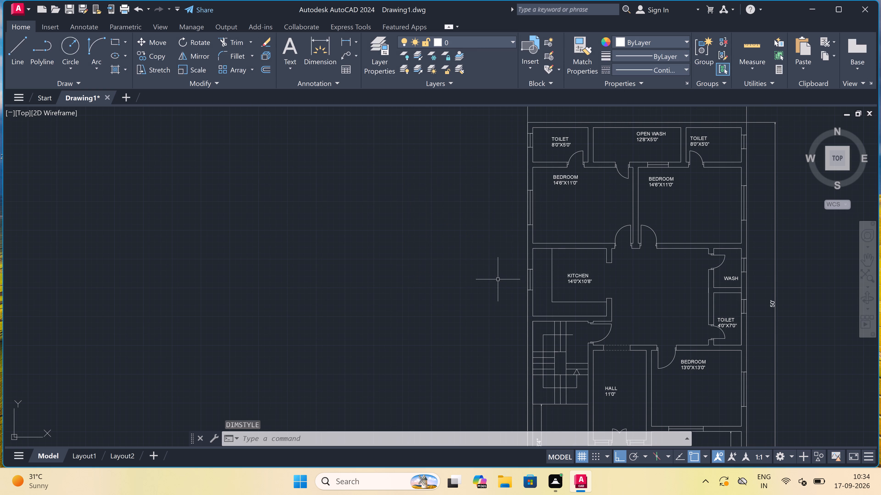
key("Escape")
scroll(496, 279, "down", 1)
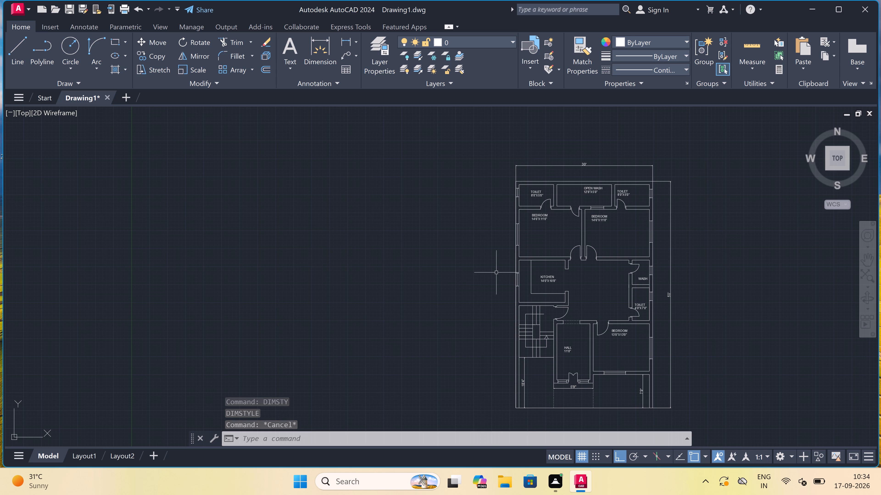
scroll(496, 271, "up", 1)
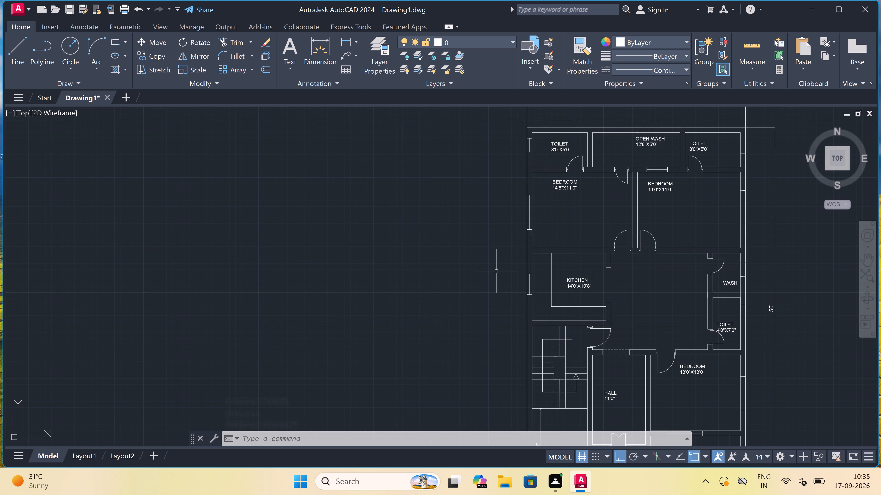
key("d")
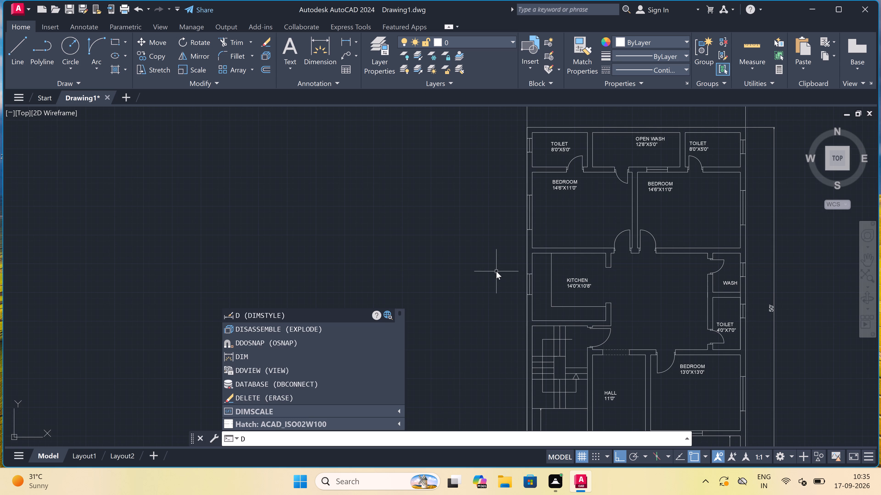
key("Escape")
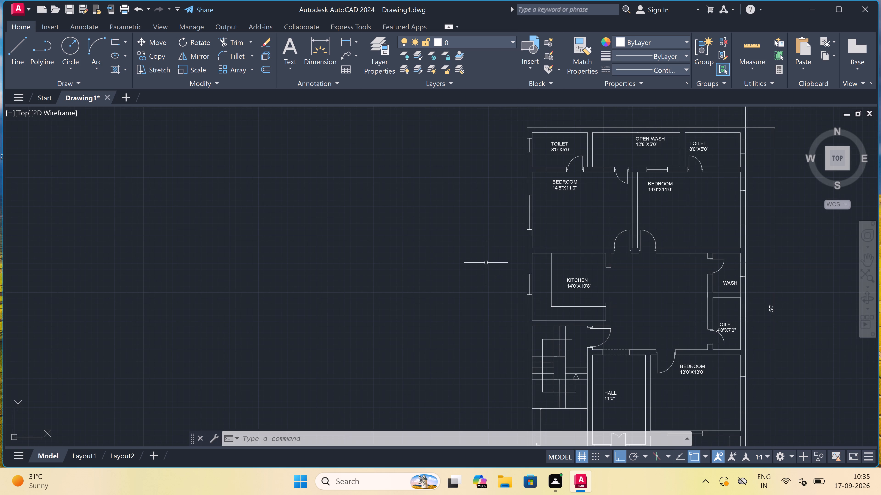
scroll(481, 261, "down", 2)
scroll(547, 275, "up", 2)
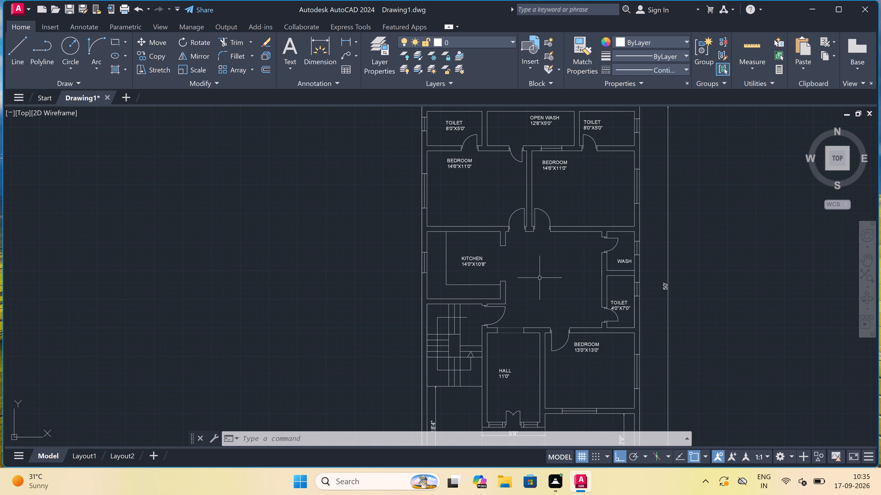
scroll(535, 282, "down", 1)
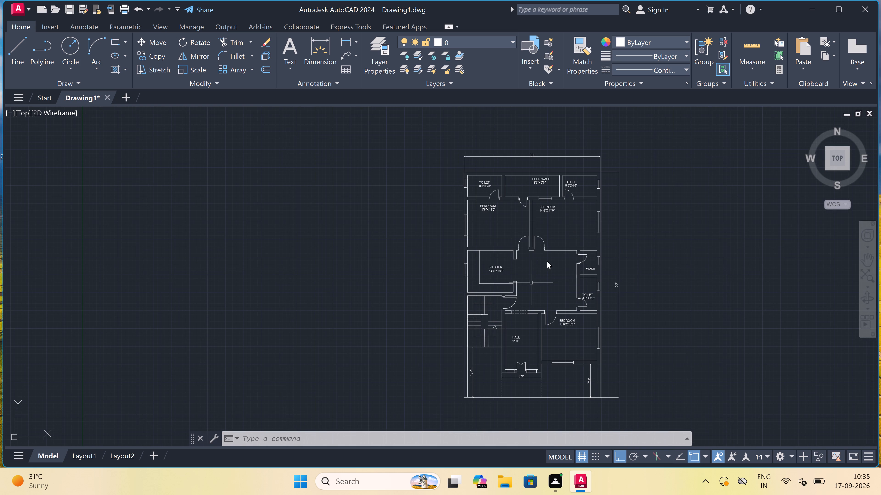
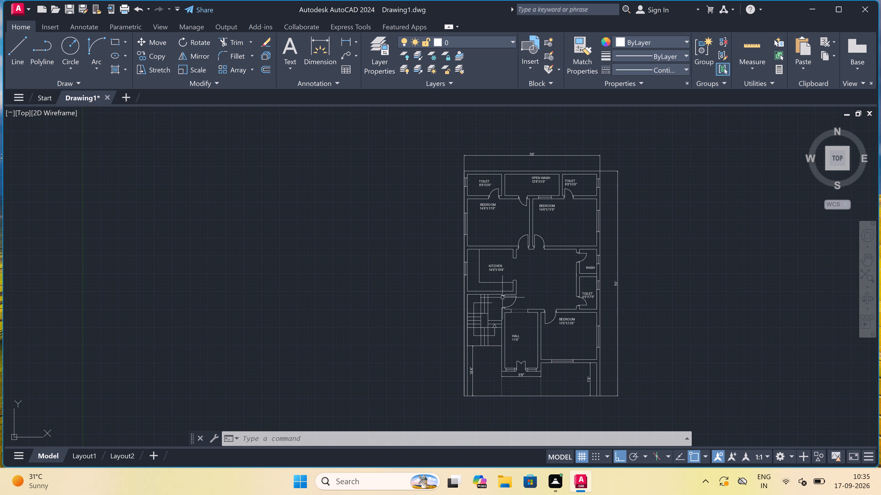
Examine the floor plan overall and up close, from the bedrooms down to the hall and front entrance.
scroll(485, 274, "down", 1)
scroll(506, 264, "up", 3)
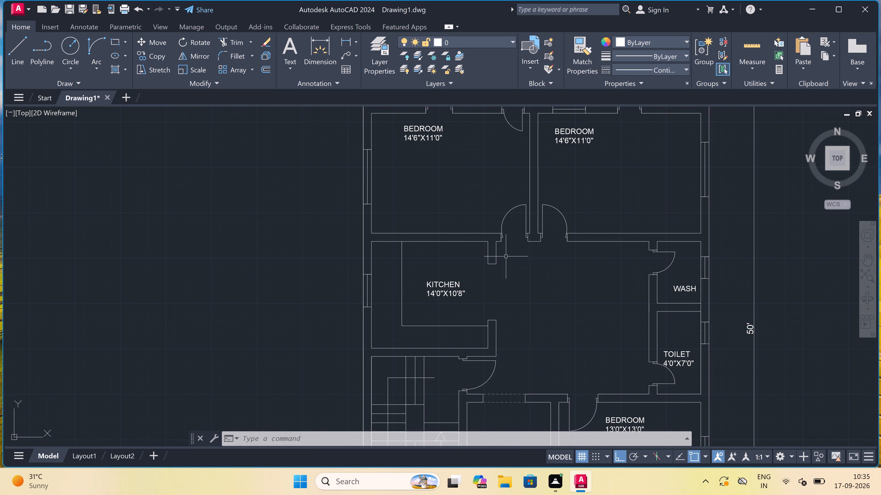
scroll(509, 252, "down", 3)
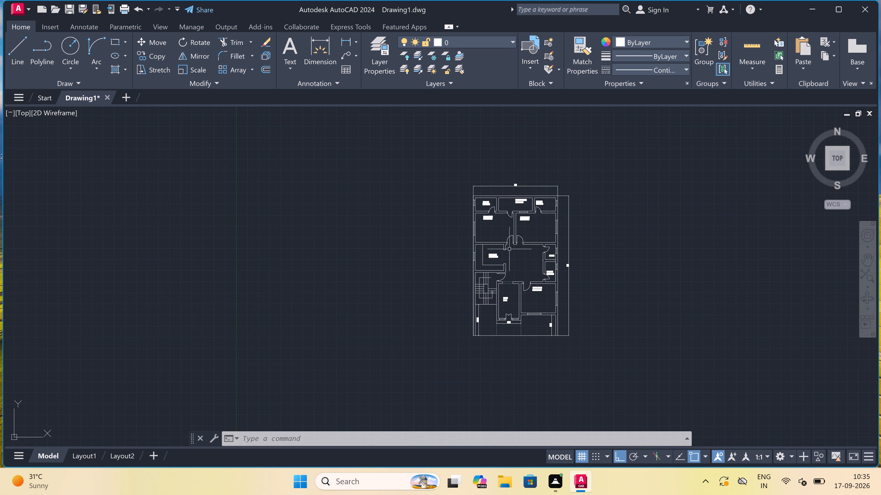
scroll(519, 294, "up", 3)
scroll(516, 269, "down", 2)
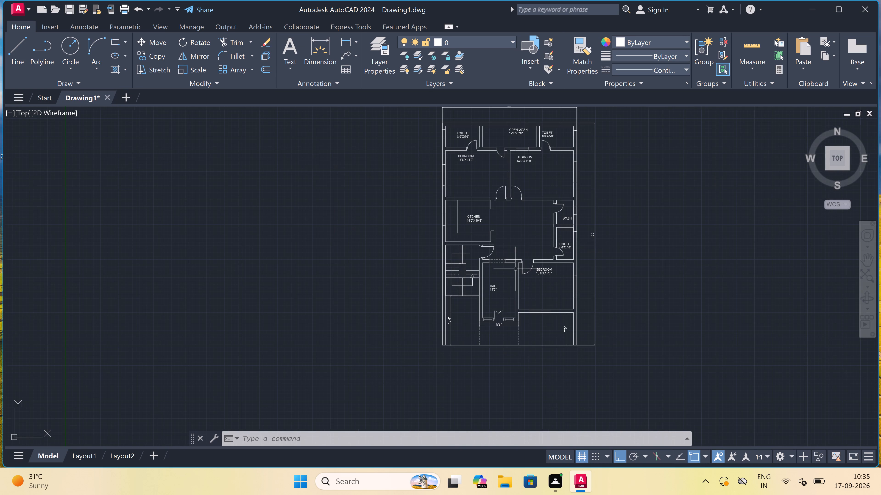
scroll(519, 326, "up", 2)
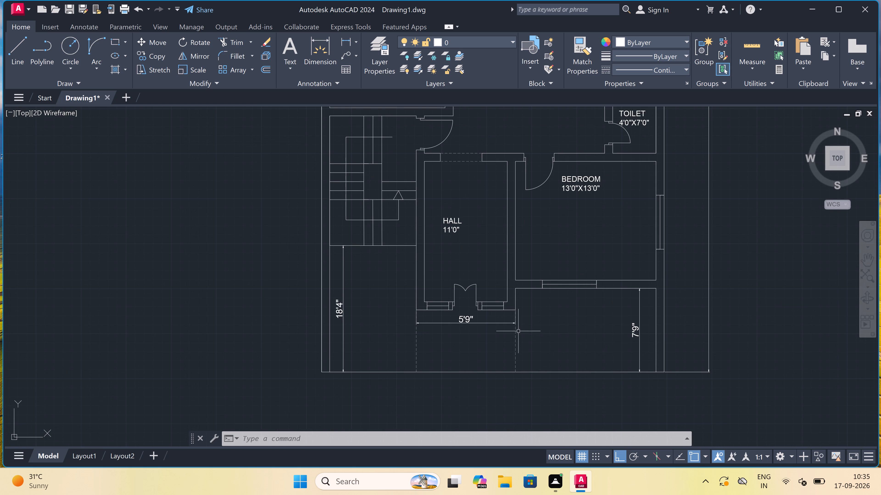
scroll(512, 325, "down", 2)
scroll(514, 301, "up", 2)
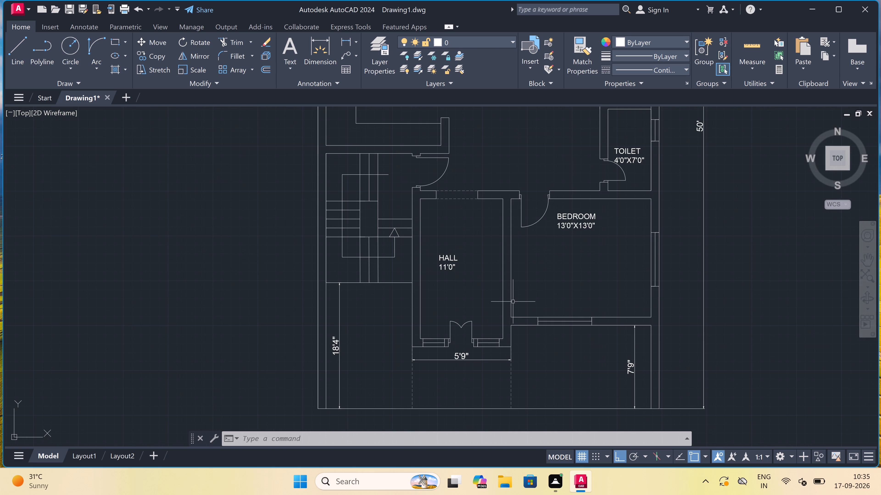
scroll(409, 355, "up", 1)
Draw a line across the hall's west wall near the front windows, continuing from its midpoint with a 2" jamb northward and a 2' door leaf into the hall.
scroll(391, 335, "up", 1)
key("l")
key("space")
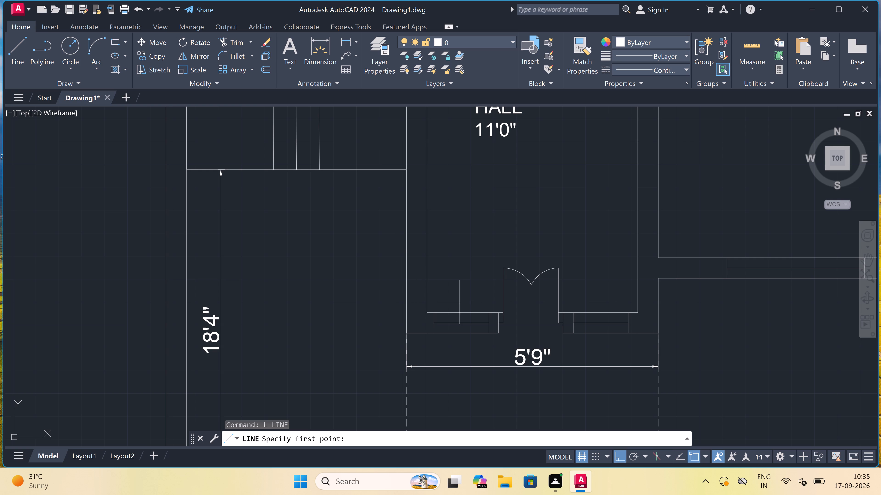
left_click_drag(428, 298, 420, 304)
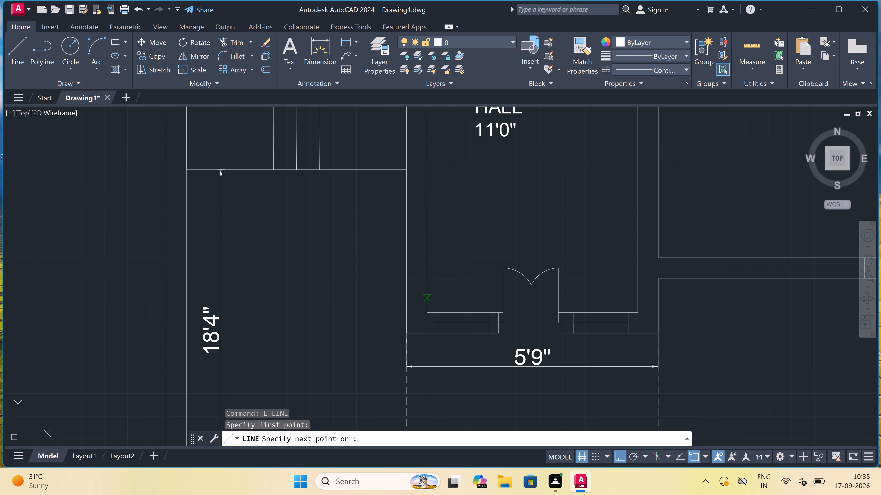
left_click(405, 299)
left_click(415, 299)
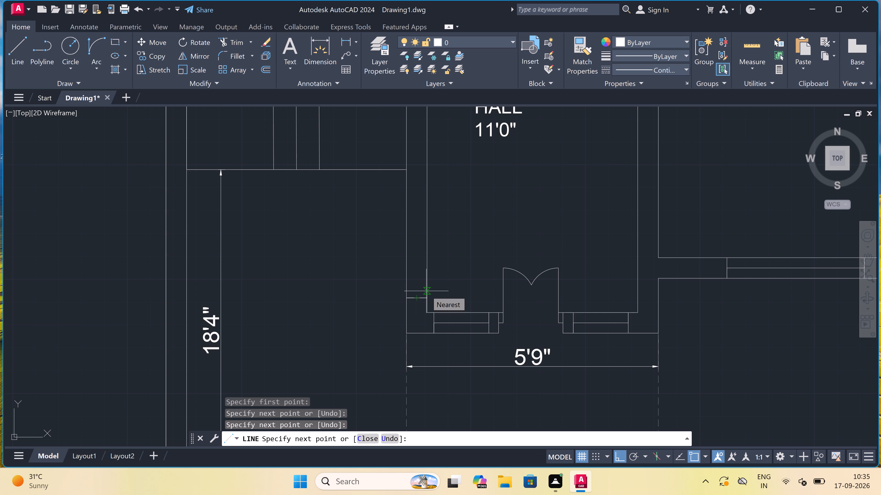
type("2\"")
key("space")
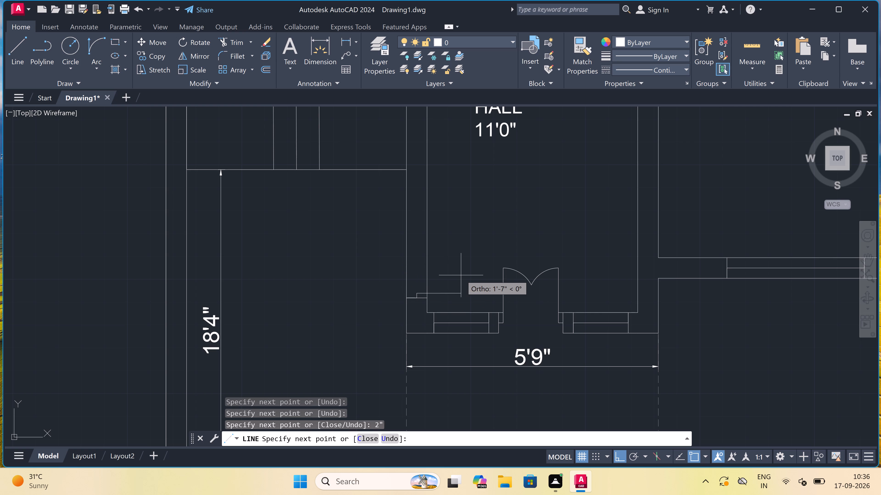
type("2'")
key("space")
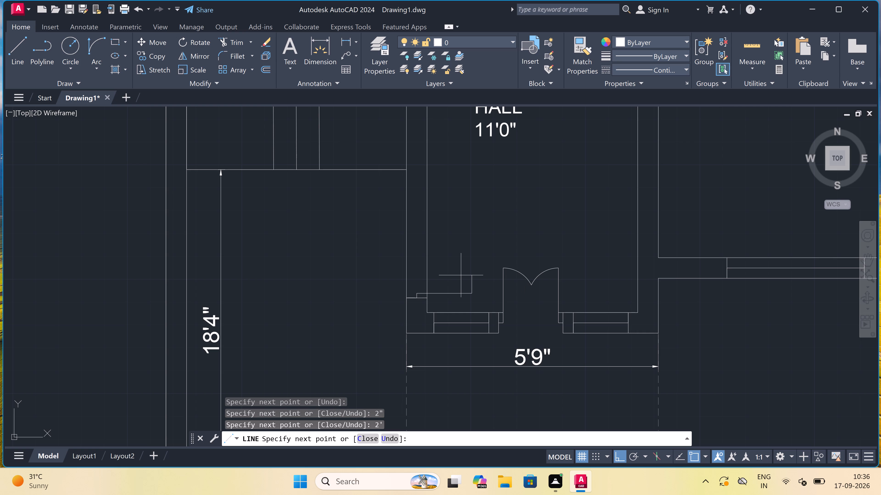
key("Escape")
Draw a second line across the hall's west wall north of the door leaf, with a 2" jamb southward from its midpoint.
key("space")
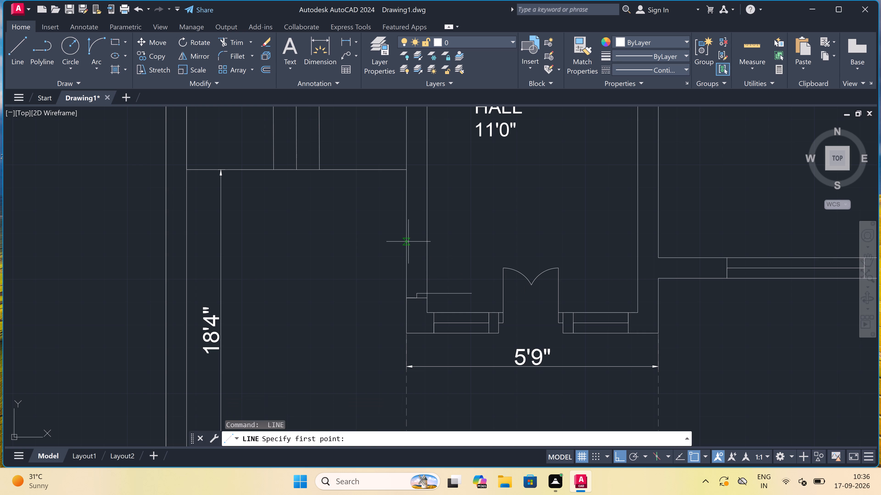
scroll(408, 242, "up", 1)
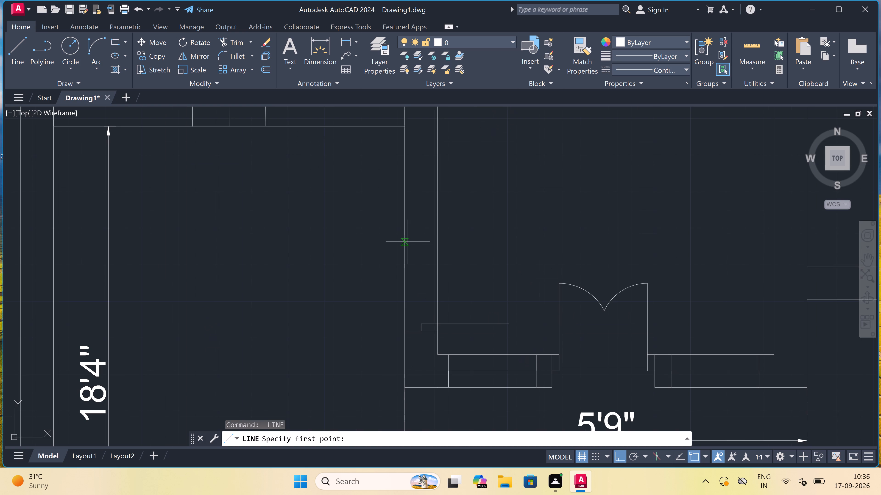
left_click(406, 231)
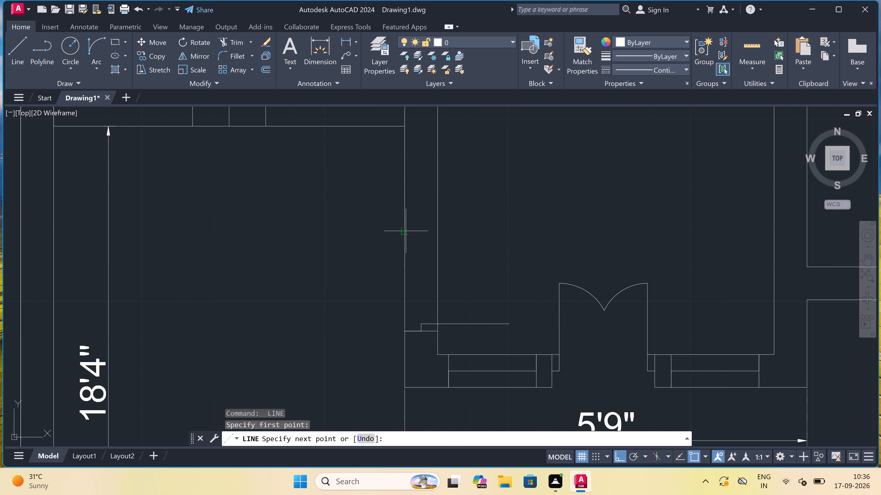
key("space")
key("space")
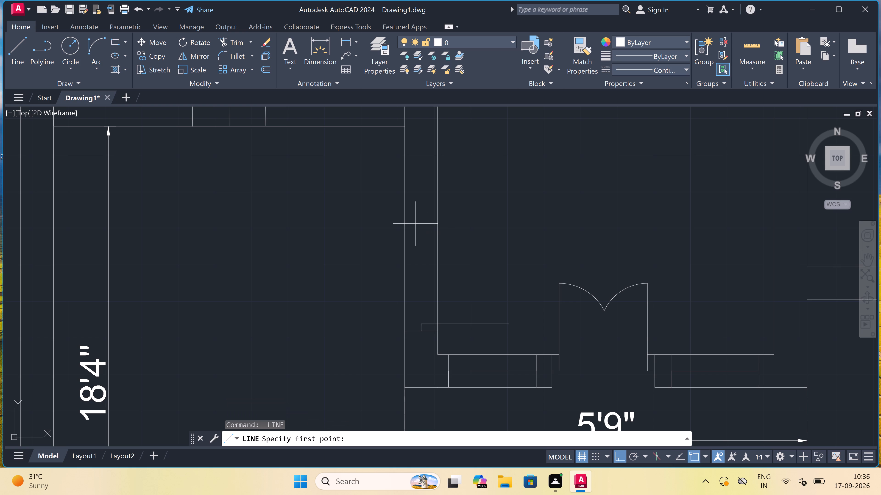
left_click(404, 229)
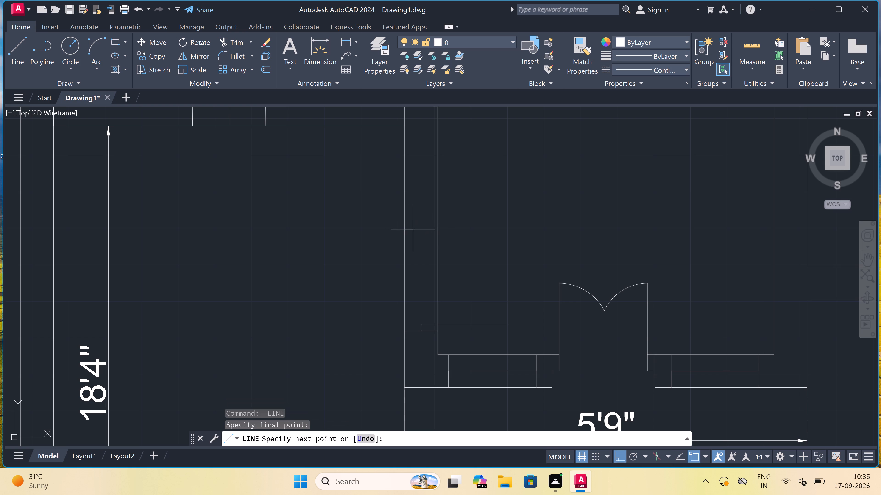
left_click(435, 226)
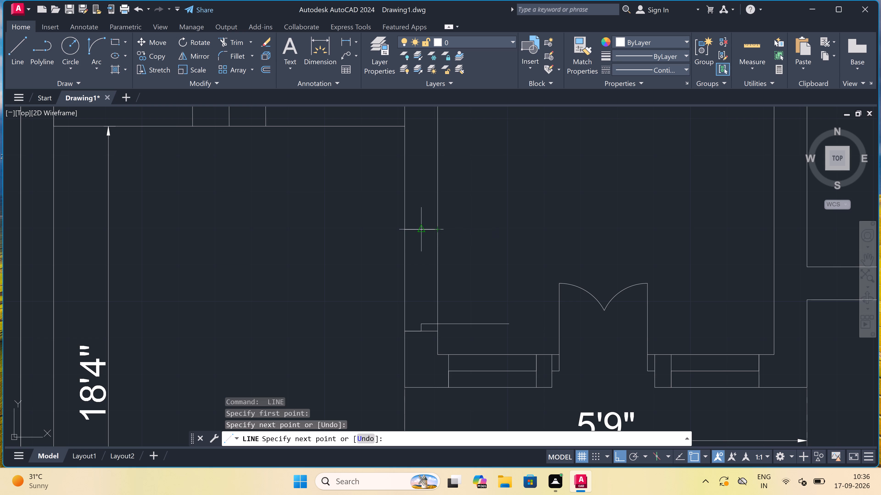
left_click(424, 226)
type("2\"")
key("space")
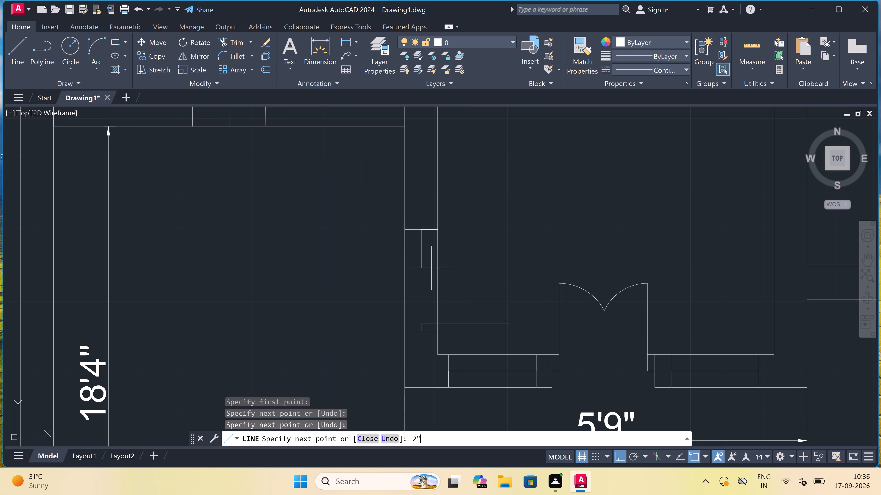
key("Escape")
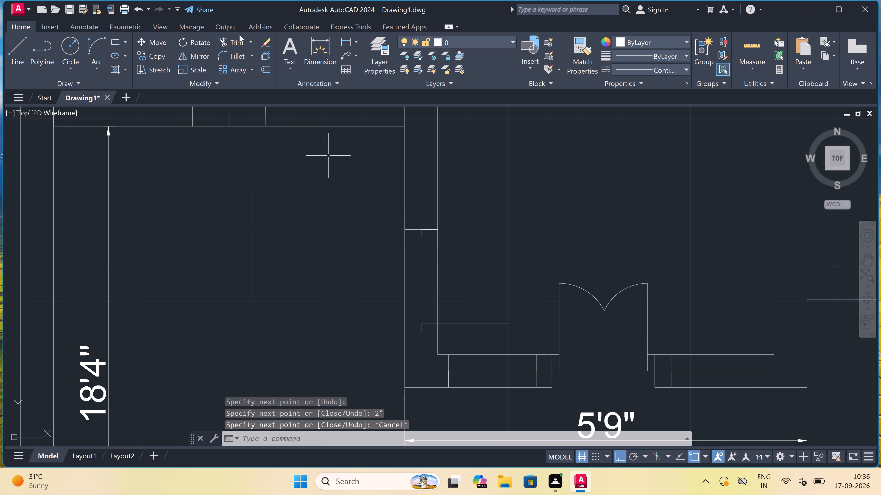
Draw the door swing as an arc from the free end of the 2' leaf to the end of the opposite jamb.
left_click(103, 43)
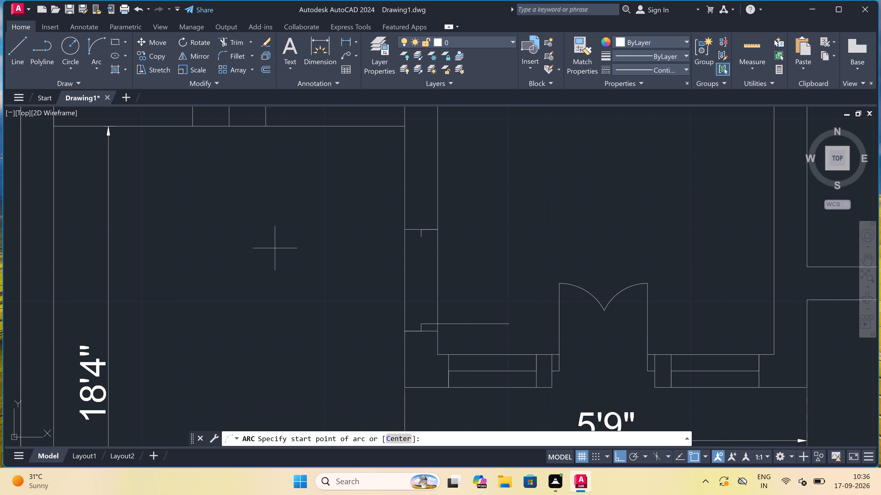
scroll(361, 302, "up", 2)
scroll(430, 301, "down", 1)
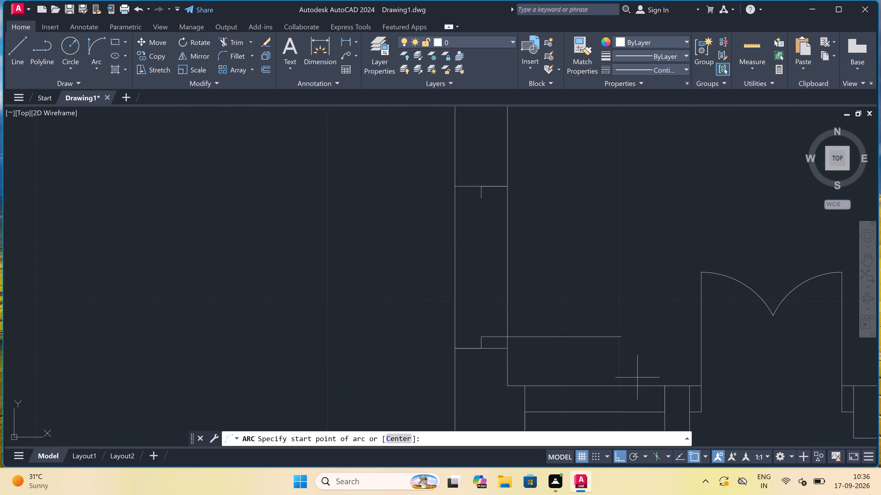
left_click(620, 340)
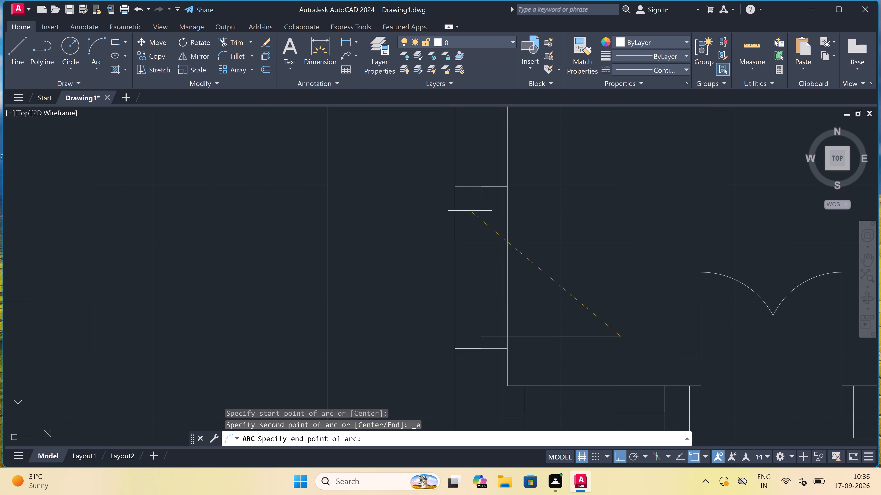
left_click(480, 198)
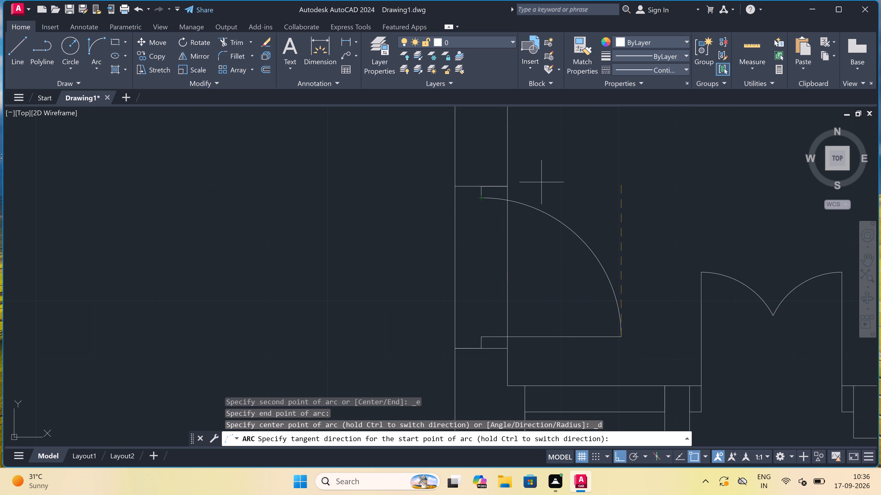
left_click_drag(555, 173, 557, 172)
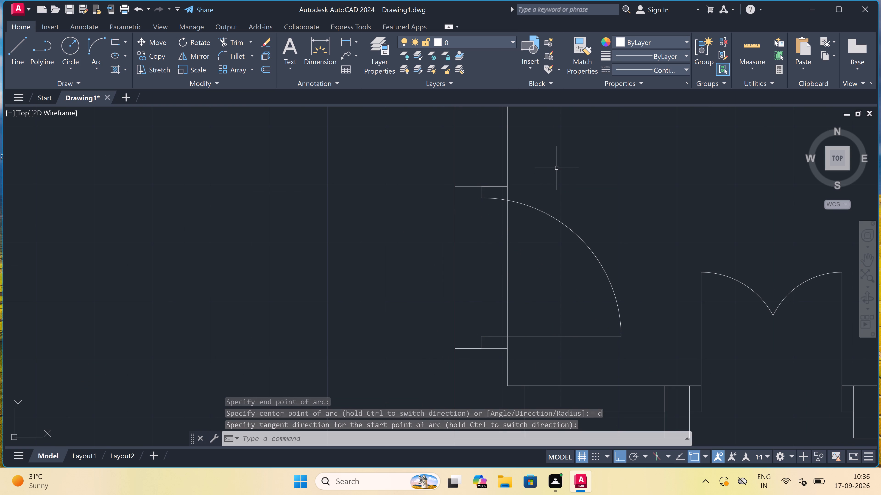
key("Escape")
Trim both faces of the hall's west wall across the new door opening.
type("TR")
key("space")
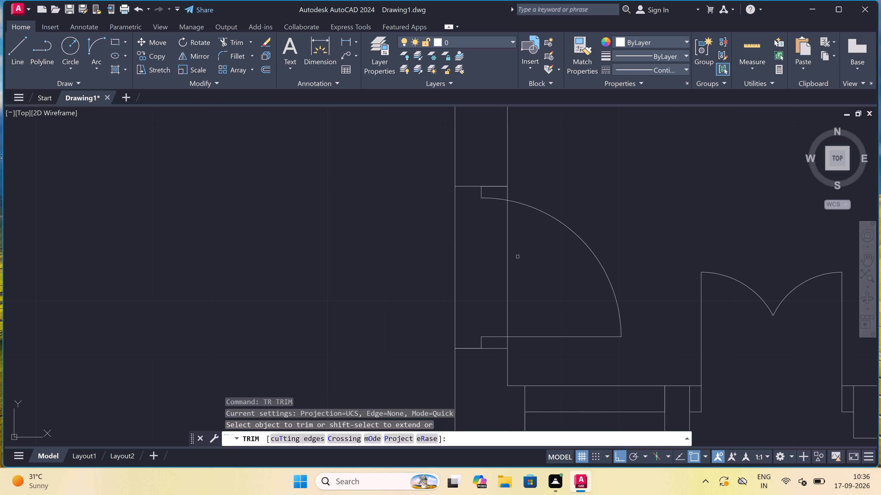
left_click_drag(518, 257, 515, 257)
left_click(425, 249)
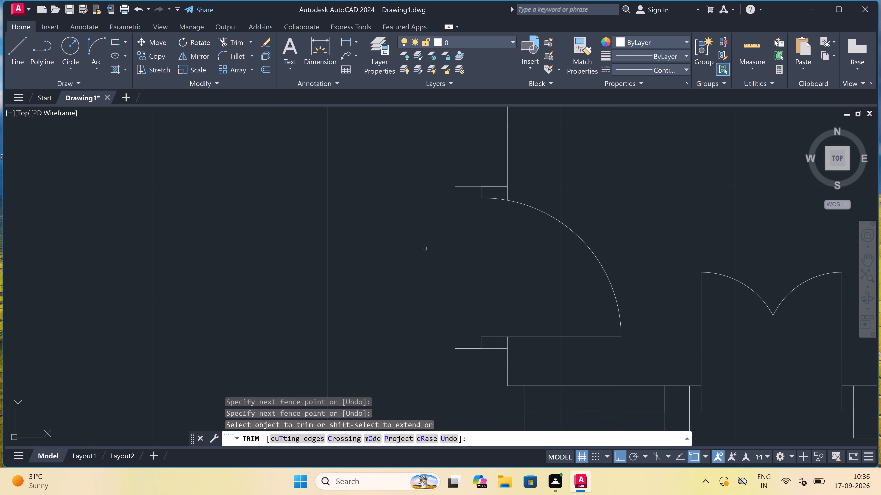
key("Escape")
Modify the ISO-25 dimension style to a text height of 1' and set the style current.
scroll(419, 241, "down", 3)
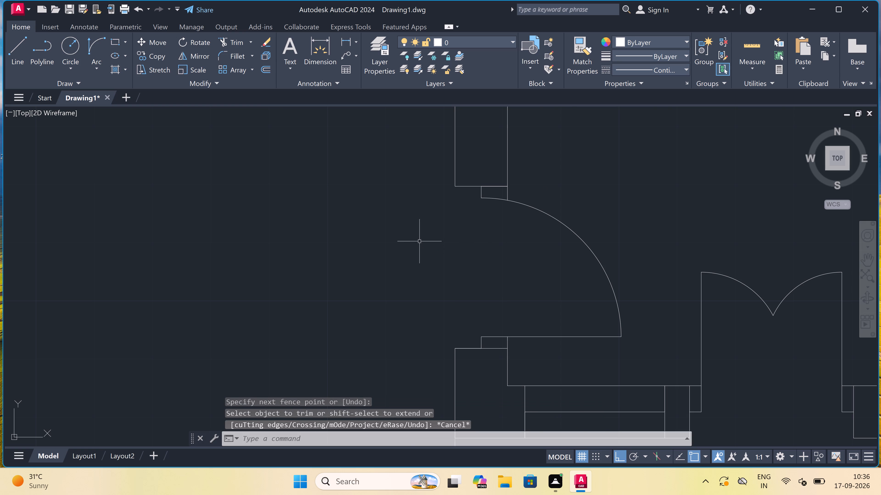
scroll(419, 240, "down", 2)
scroll(422, 255, "up", 2)
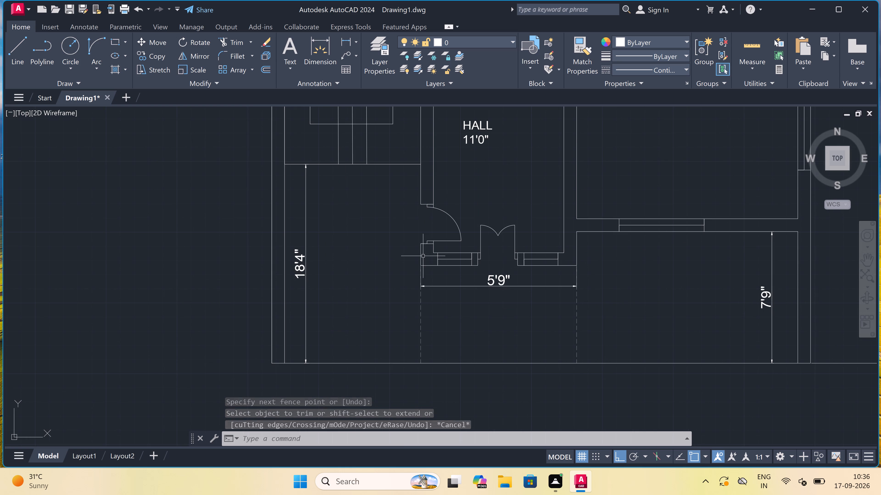
scroll(423, 256, "down", 3)
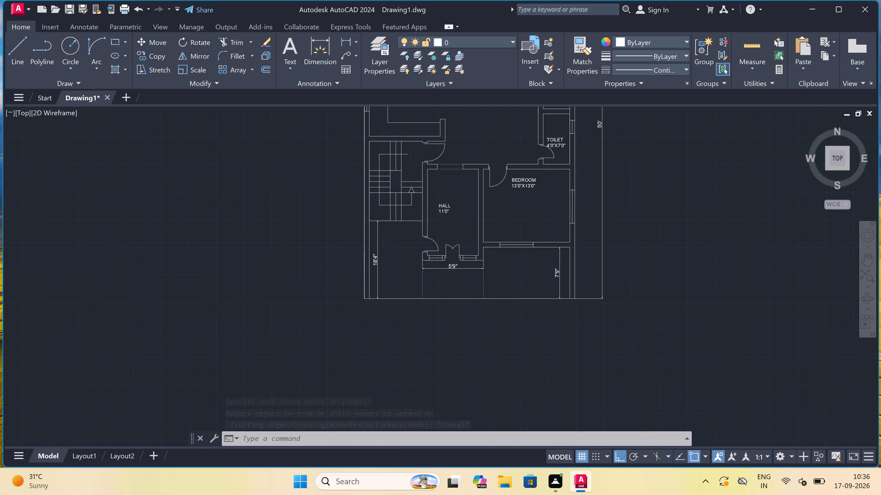
scroll(424, 257, "down", 1)
scroll(446, 106, "up", 3)
scroll(443, 132, "up", 2)
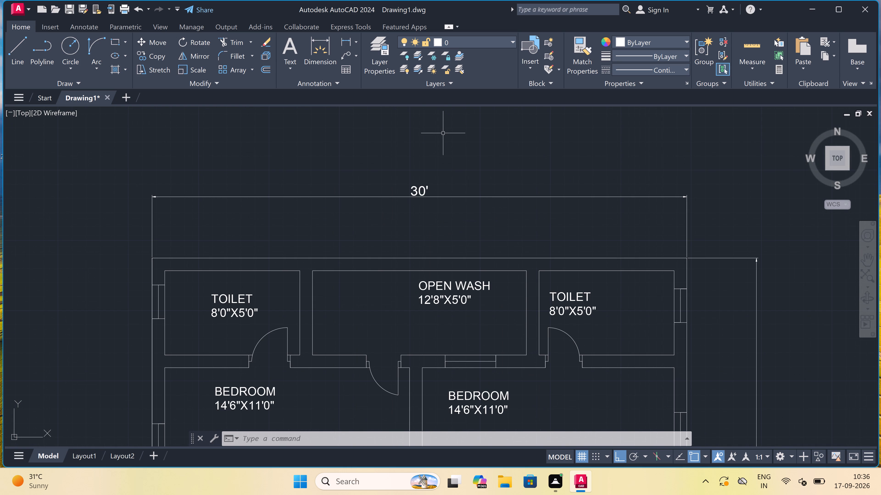
type("DIM")
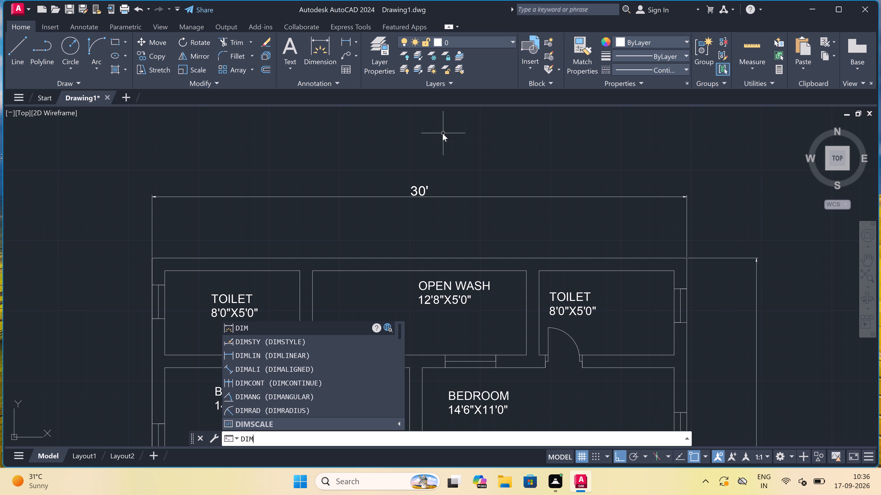
left_click(305, 341)
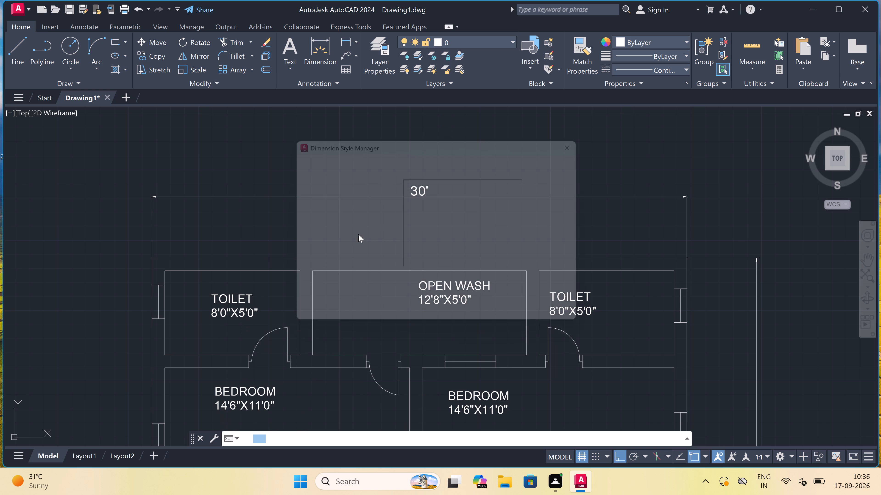
left_click(573, 212)
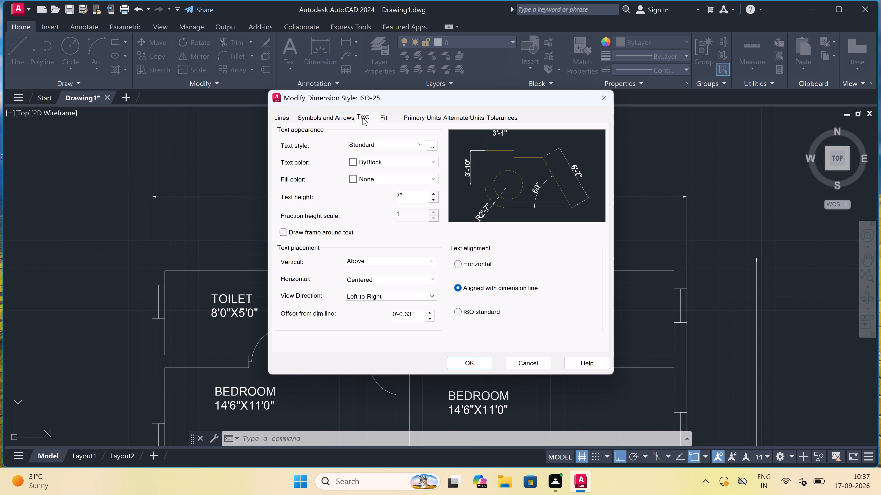
left_click(429, 114)
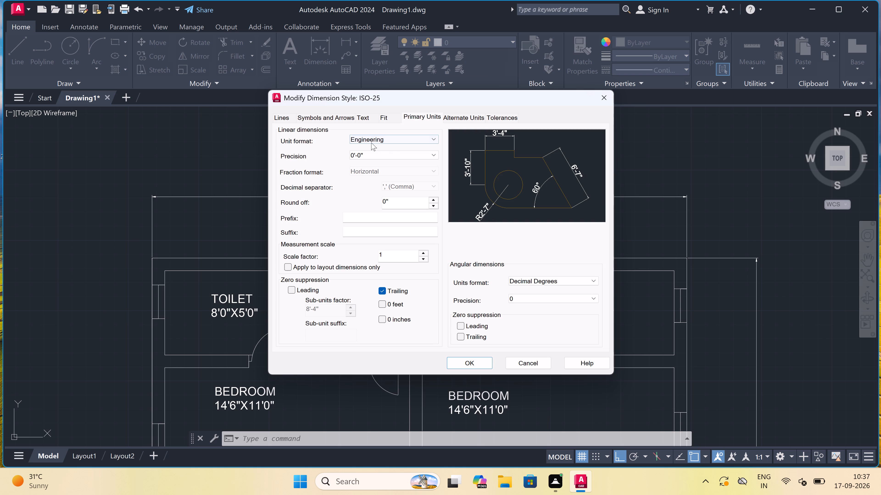
left_click(364, 119)
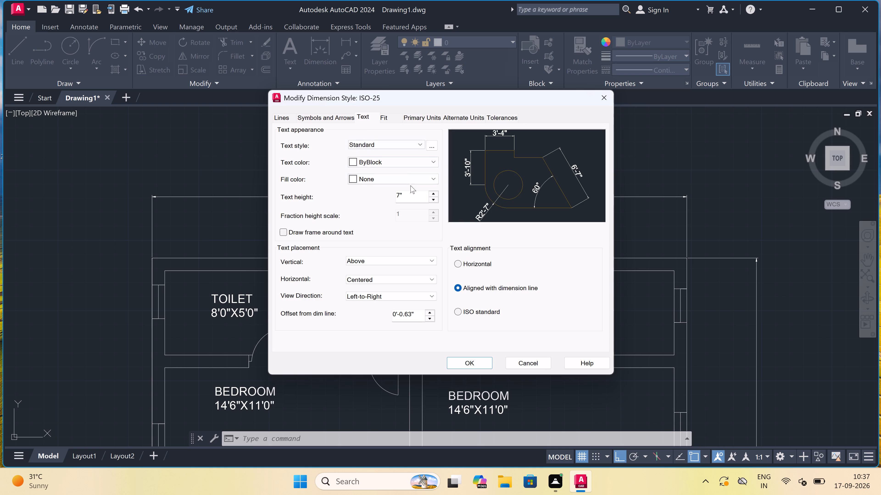
left_click(413, 198)
key("BackSpace")
key("BackSpace")
key("BackSpace")
key("BackSpace")
key("BackSpace")
key("BackSpace")
key("BackSpace")
key("BackSpace")
key("BackSpace")
key("BackSpace")
key("BackSpace")
key("BackSpace")
key("1")
key("apostrophe")
left_click(465, 366)
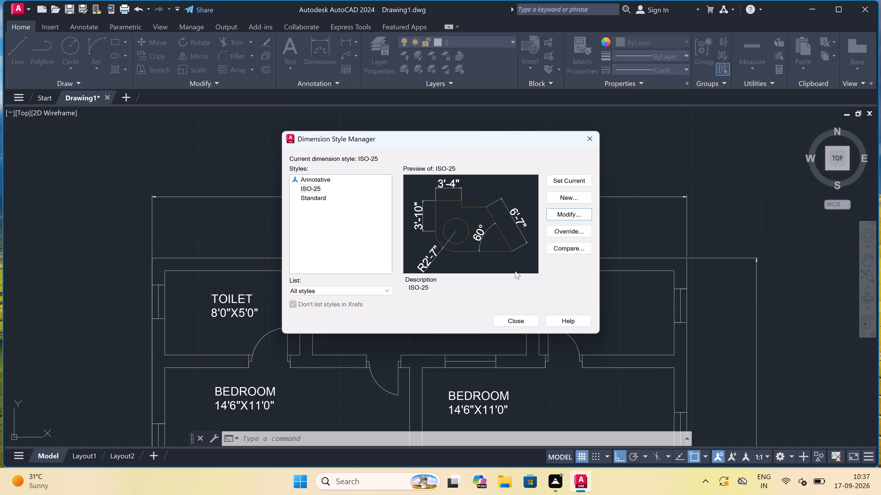
left_click(563, 180)
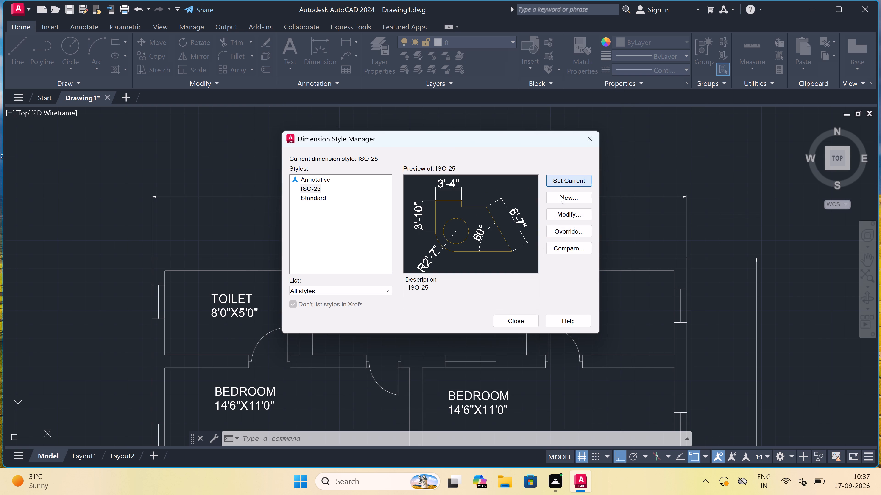
left_click_drag(521, 316, 517, 317)
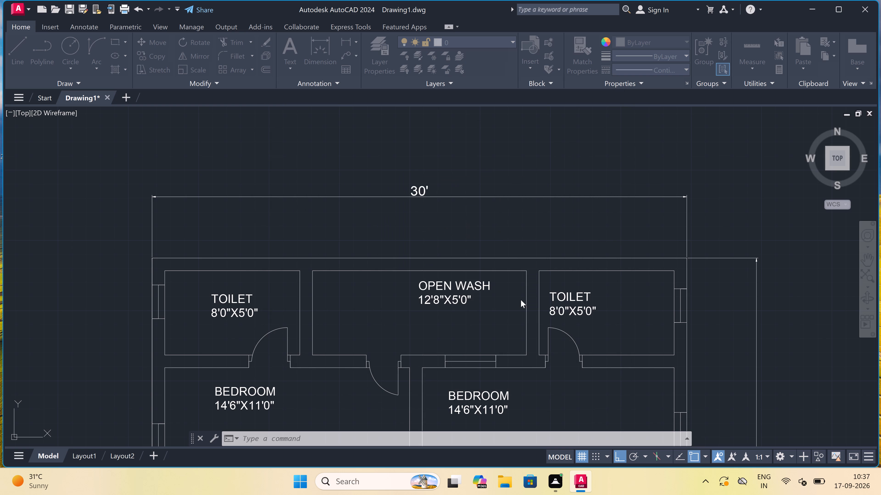
Add the multiline text title "GROUND FLOOR PLAN" below the plan's front boundary line.
scroll(500, 216, "down", 3)
scroll(520, 256, "down", 3)
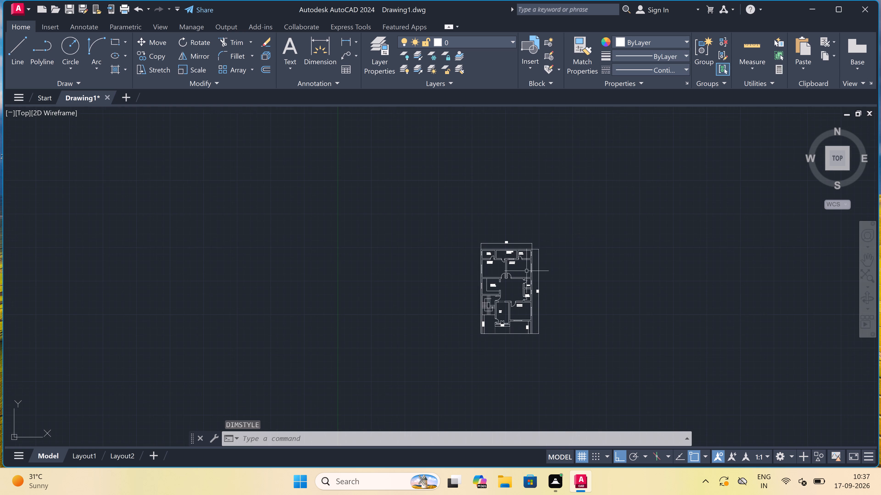
scroll(531, 297, "down", 1)
scroll(523, 315, "up", 3)
scroll(502, 359, "up", 1)
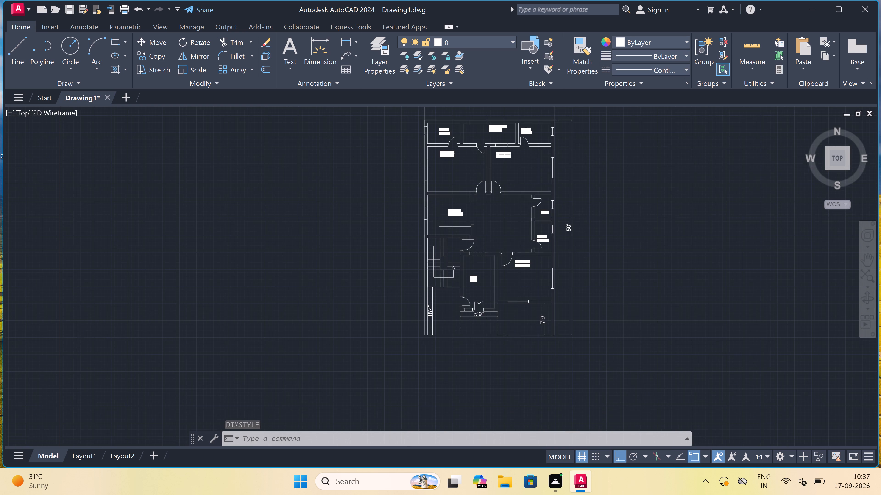
scroll(502, 359, "up", 1)
type("MT")
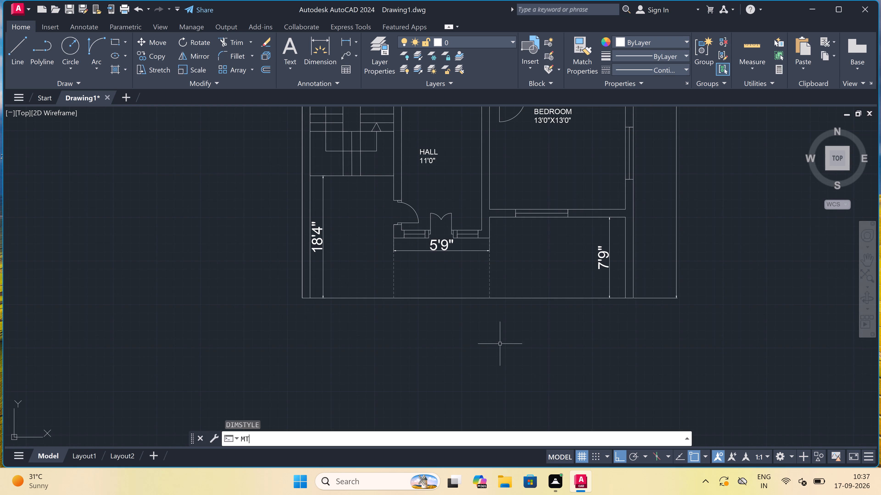
key("space")
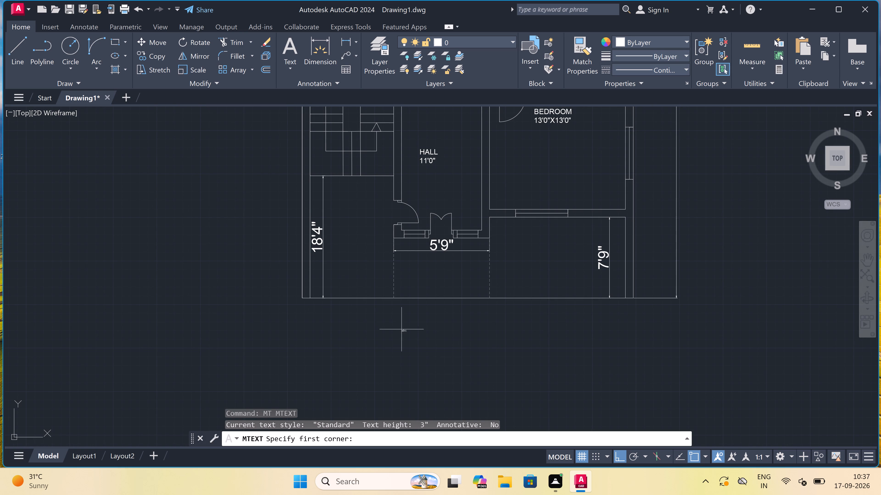
left_click(382, 328)
left_click(688, 370)
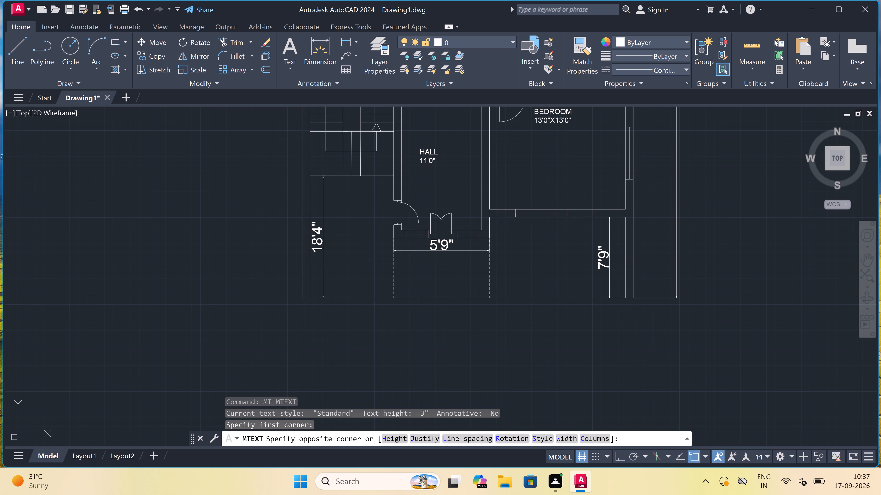
key("g")
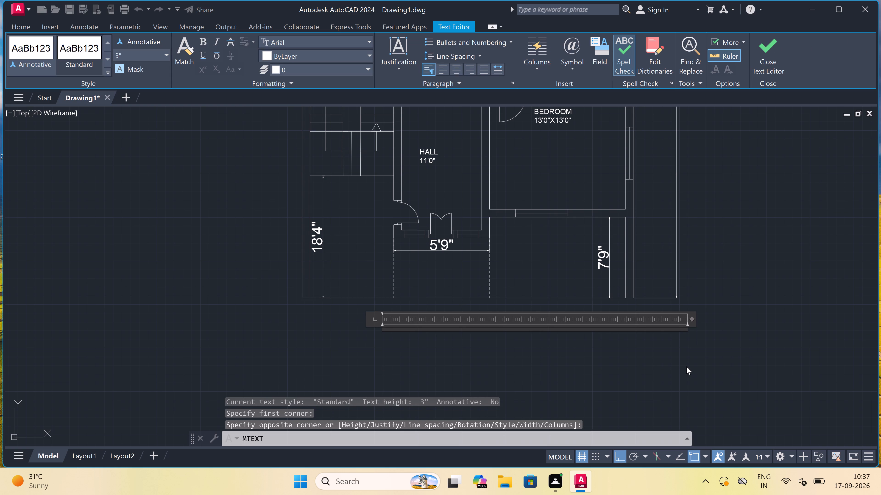
type("ROUNF")
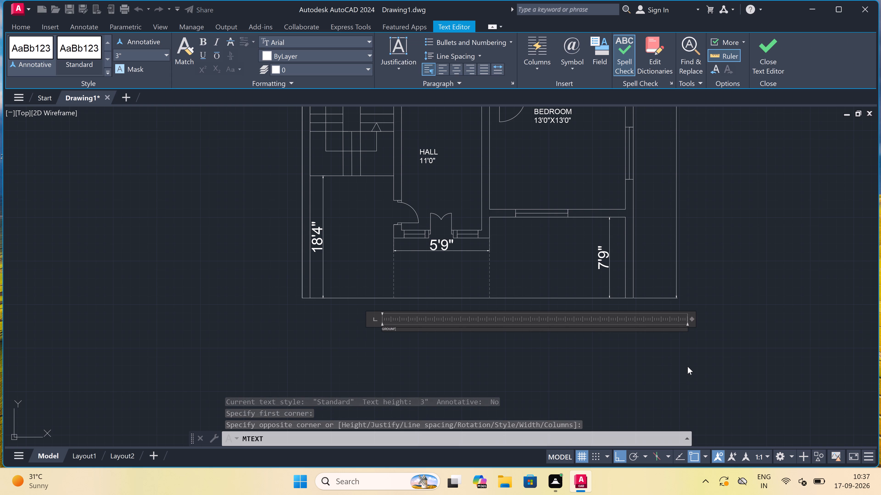
key("BackSpace")
type("D")
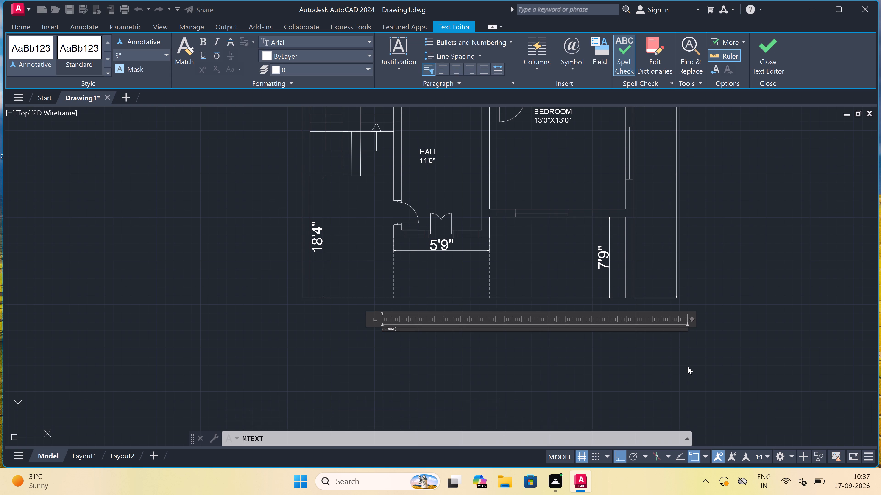
key("space")
type("FLOOR PLAN")
left_click(434, 356)
Set the text height of the GROUND FLOOR PLAN title to 1'.
left_click(428, 328)
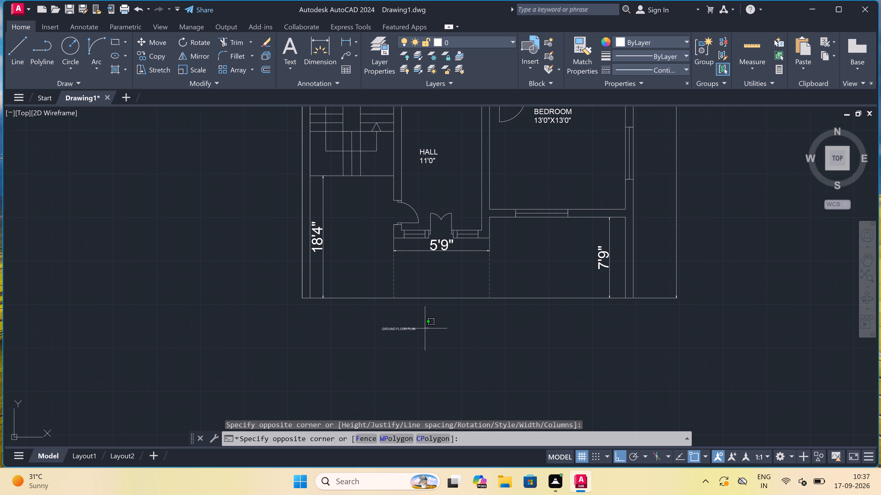
left_click(355, 340)
right_click_drag(136, 212, 137, 213)
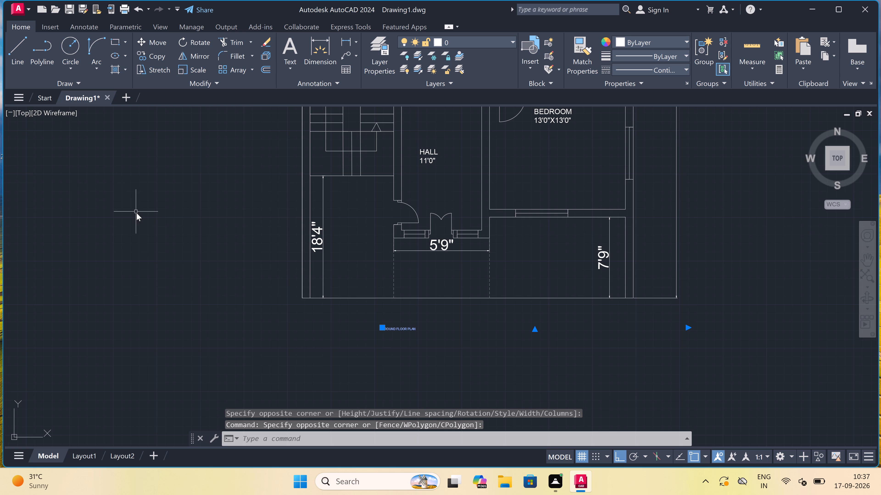
right_click_drag(137, 213, 137, 214)
left_click_drag(187, 450, 183, 456)
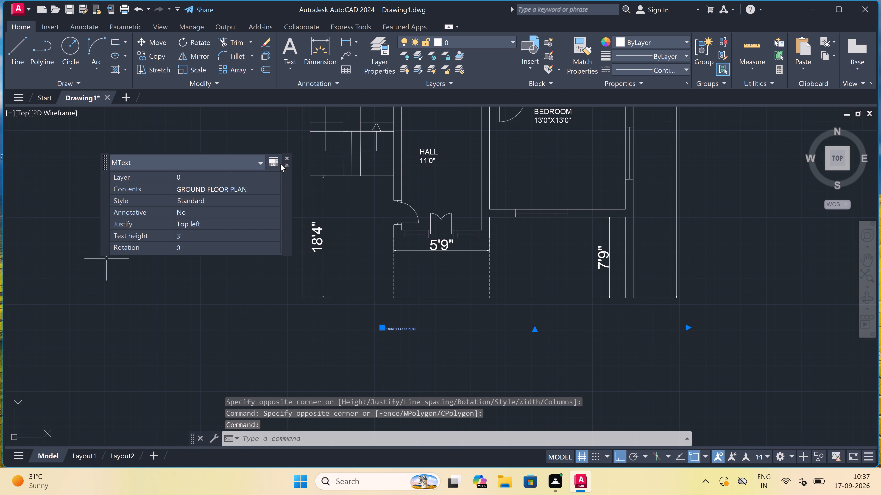
left_click(287, 156)
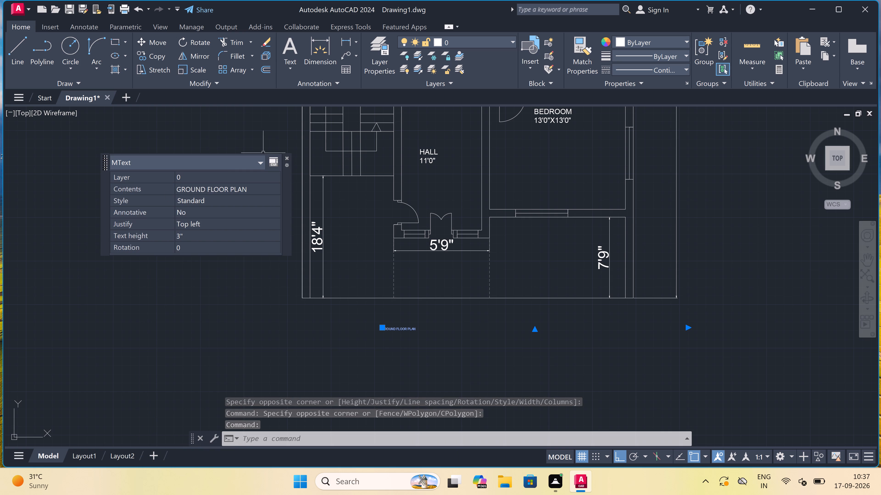
left_click(286, 157)
right_click(232, 155)
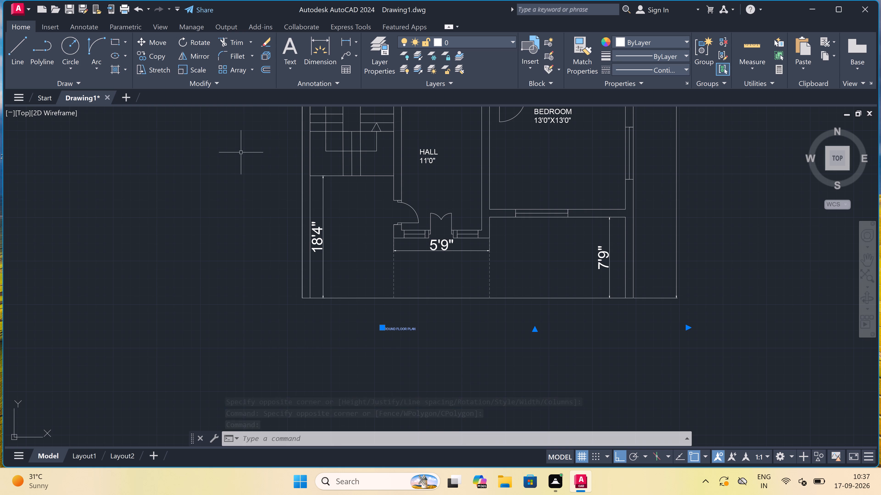
left_click(277, 442)
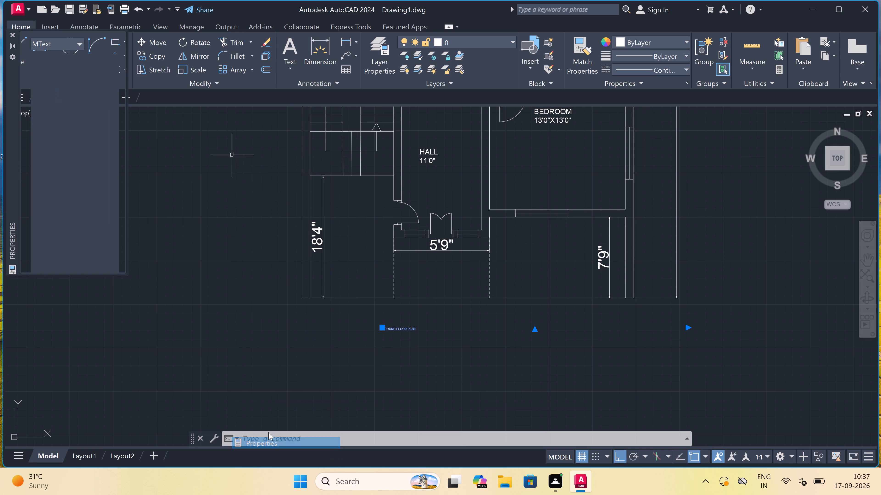
left_click(98, 262)
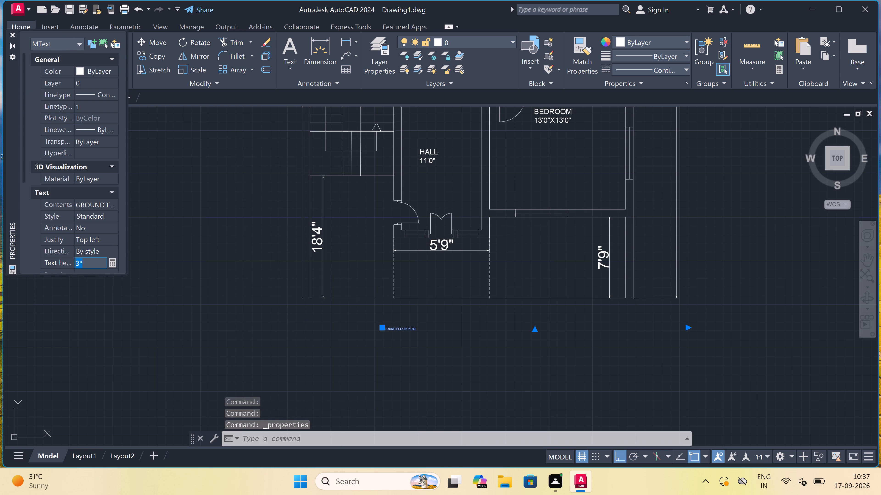
key("BackSpace")
key("BackSpace")
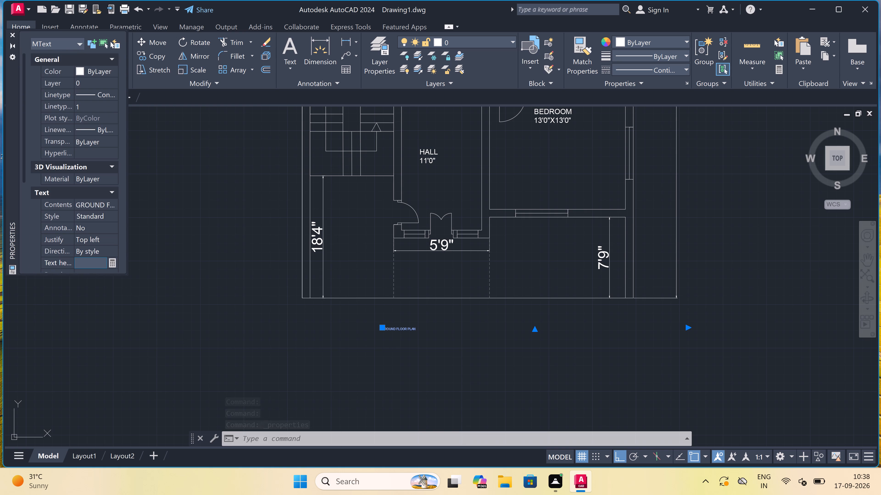
type("1'")
left_click(151, 268)
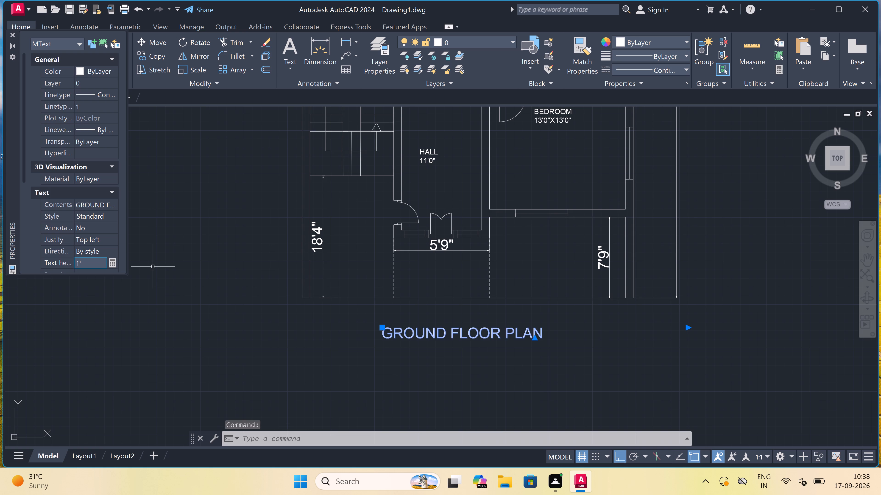
key("Escape")
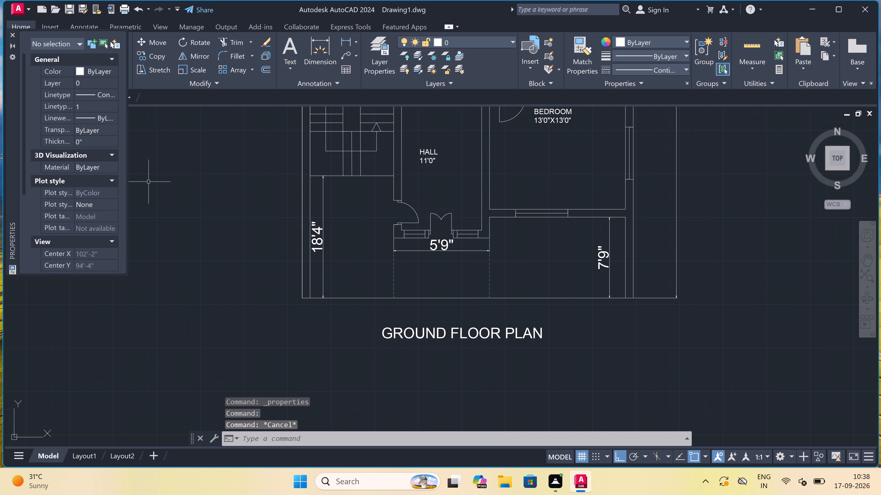
Examine the whole ground floor plan, checking its room labels, doors, dimensions and title.
scroll(337, 248, "down", 5)
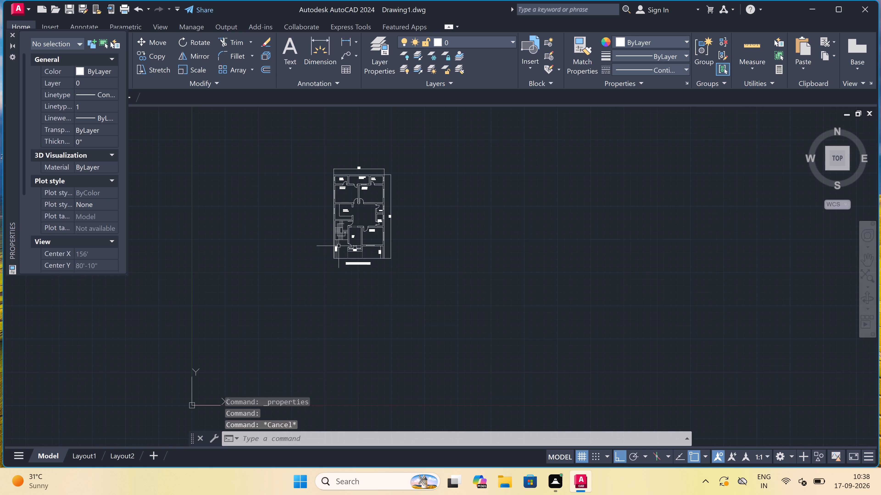
scroll(343, 223, "up", 2)
scroll(345, 224, "down", 3)
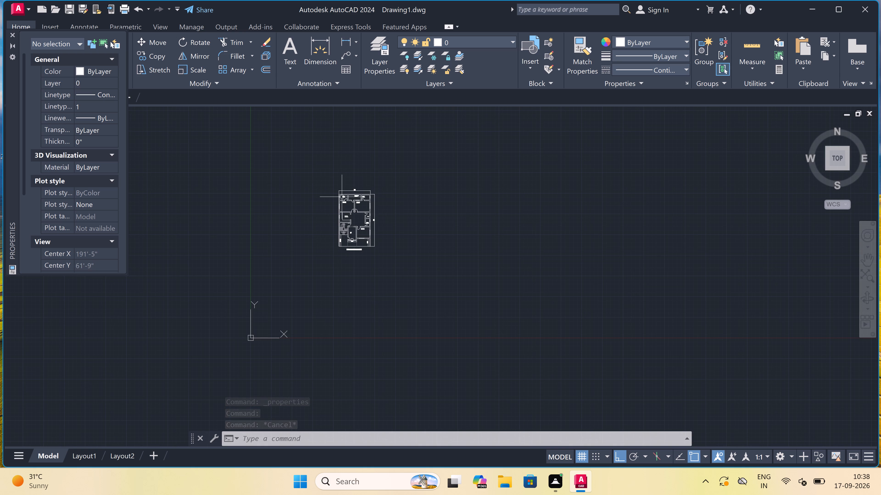
scroll(346, 192, "up", 3)
scroll(358, 218, "up", 3)
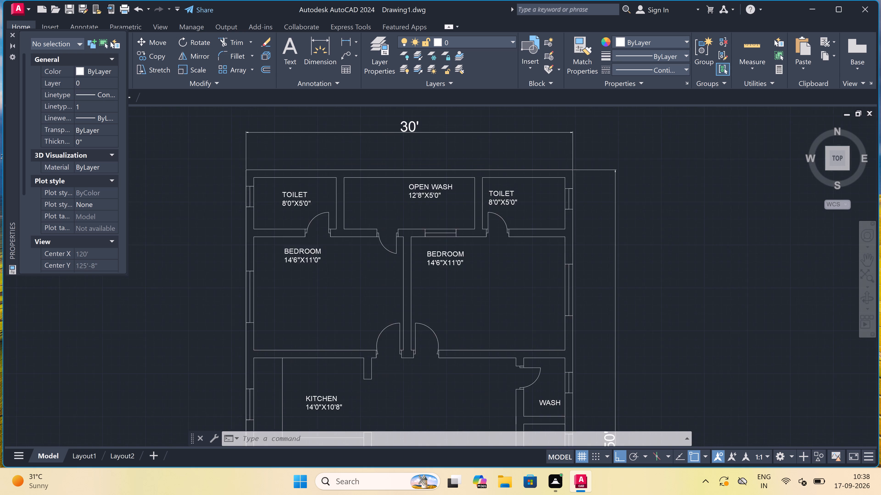
scroll(361, 212, "down", 3)
scroll(361, 212, "up", 3)
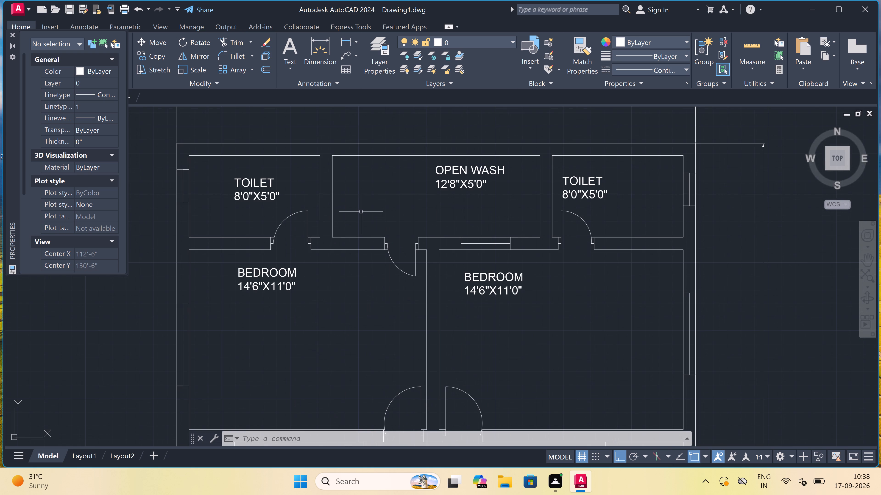
scroll(361, 213, "down", 1)
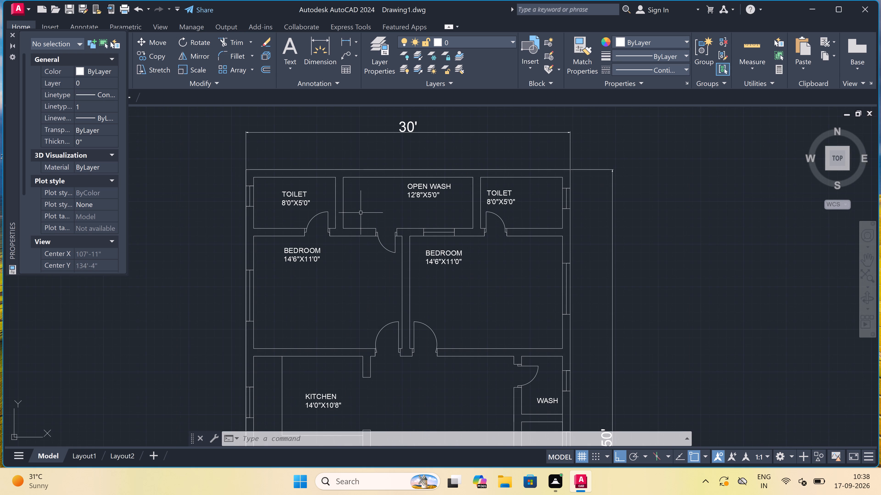
scroll(356, 215, "down", 3)
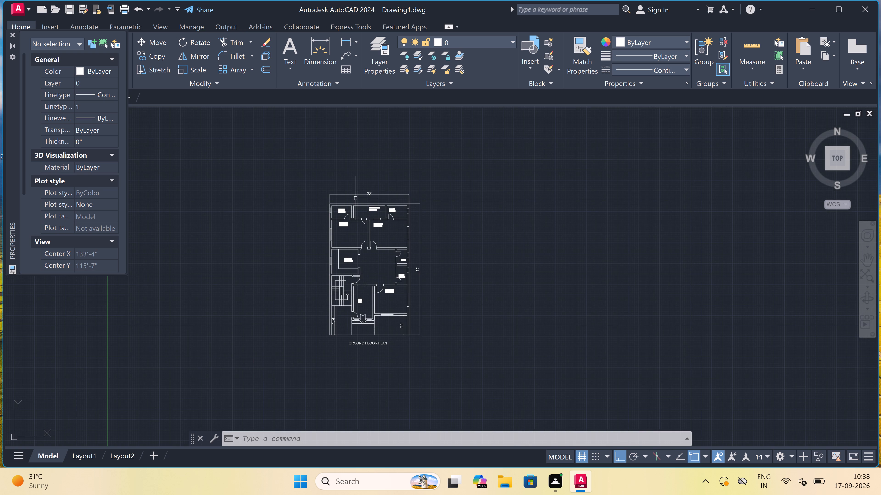
scroll(359, 197, "down", 1)
scroll(357, 223, "up", 3)
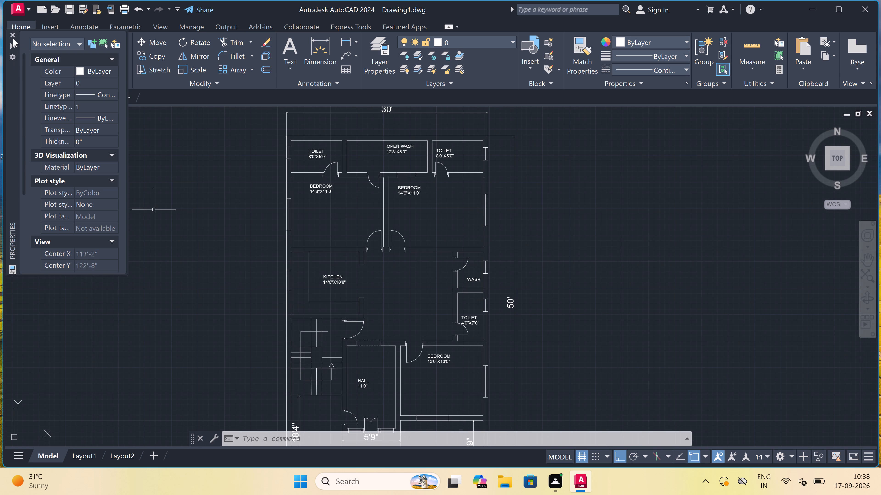
Close the Properties palette and open the recent drawing living_room_furniture (1).dwg.
left_click(11, 32)
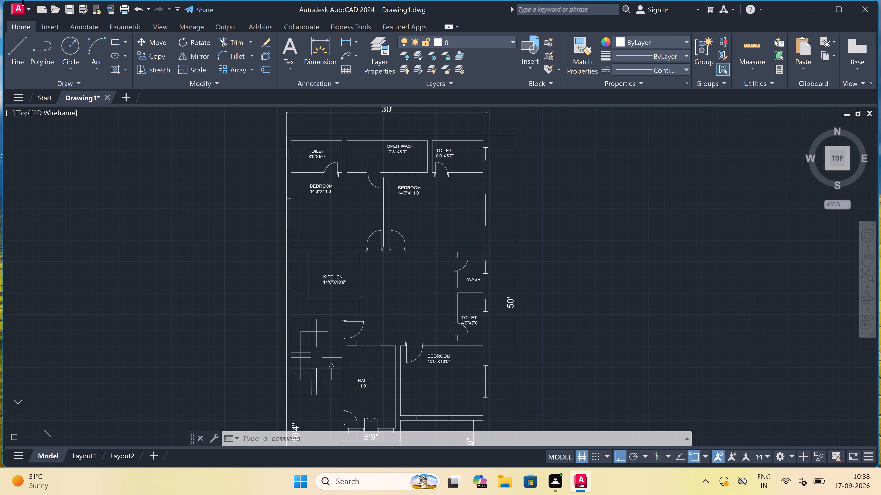
left_click_drag(23, 8, 25, 13)
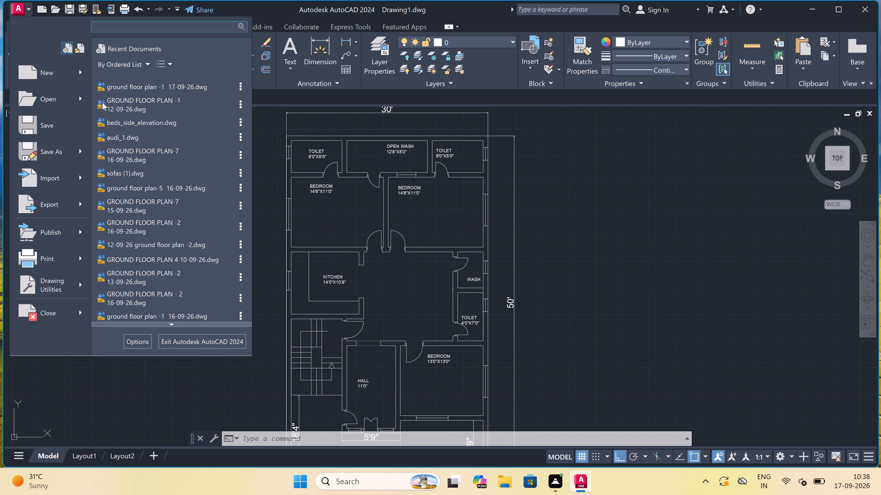
scroll(166, 174, "down", 2)
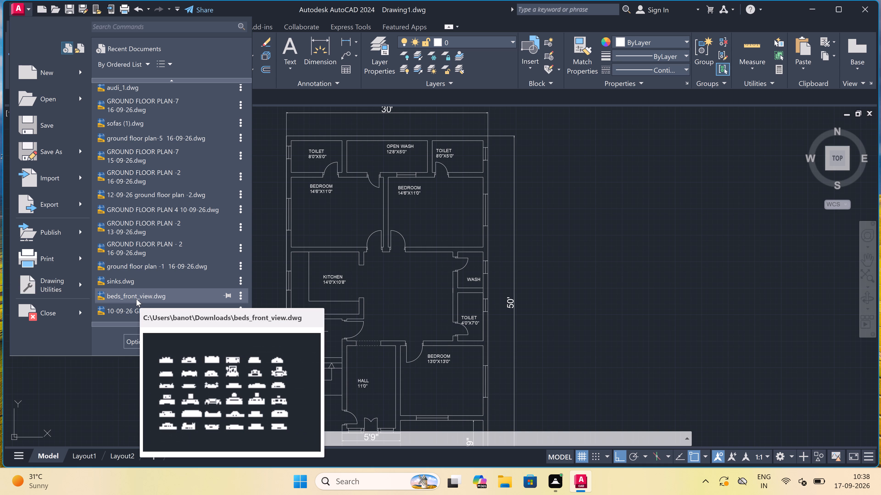
scroll(137, 293, "down", 3)
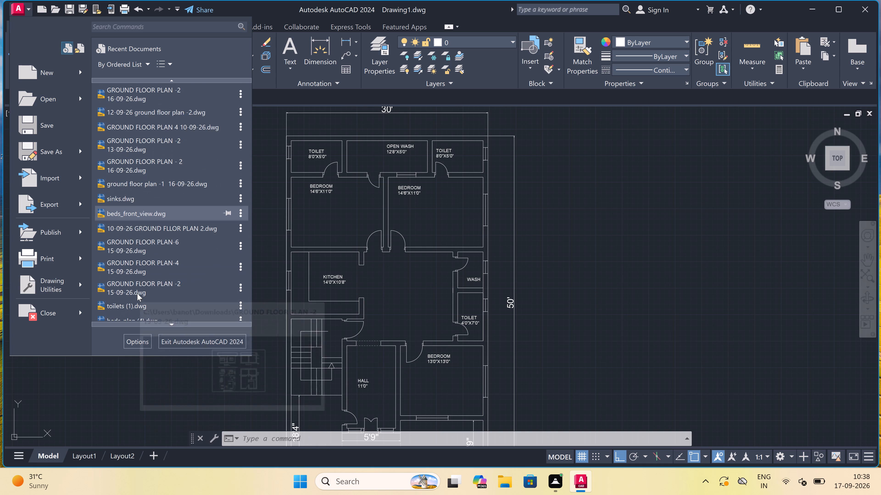
scroll(137, 293, "down", 1)
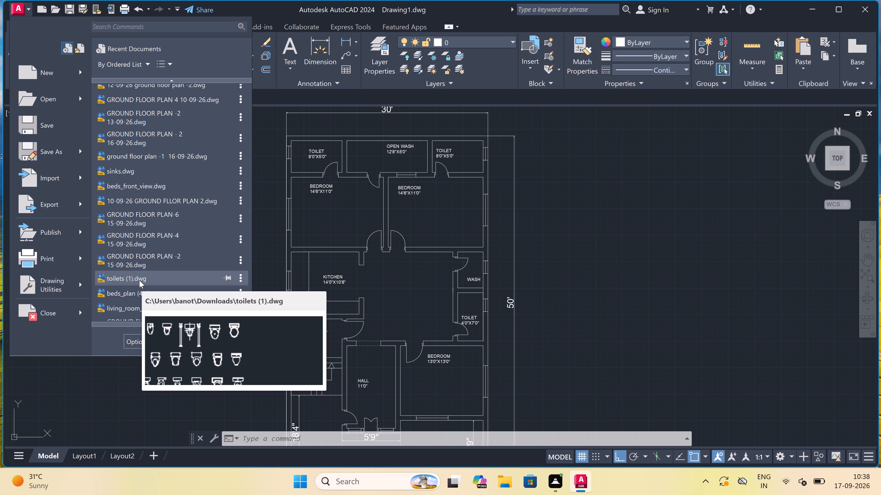
scroll(139, 280, "down", 1)
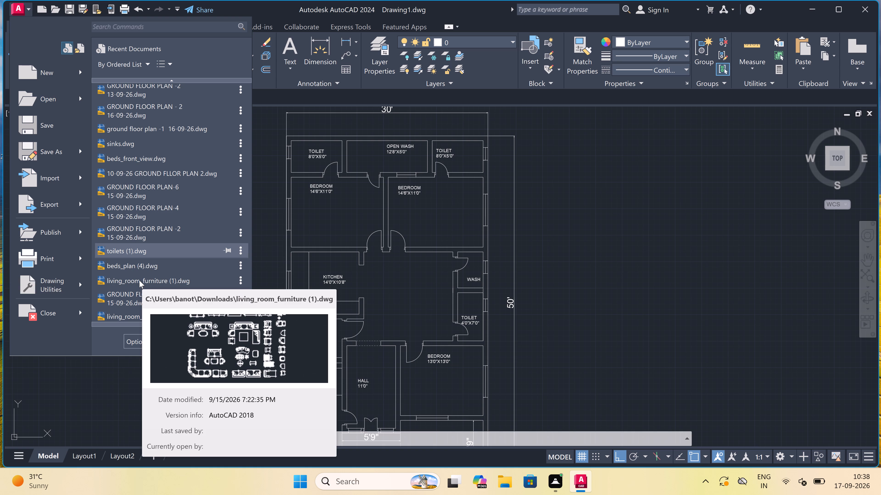
double_click(139, 279)
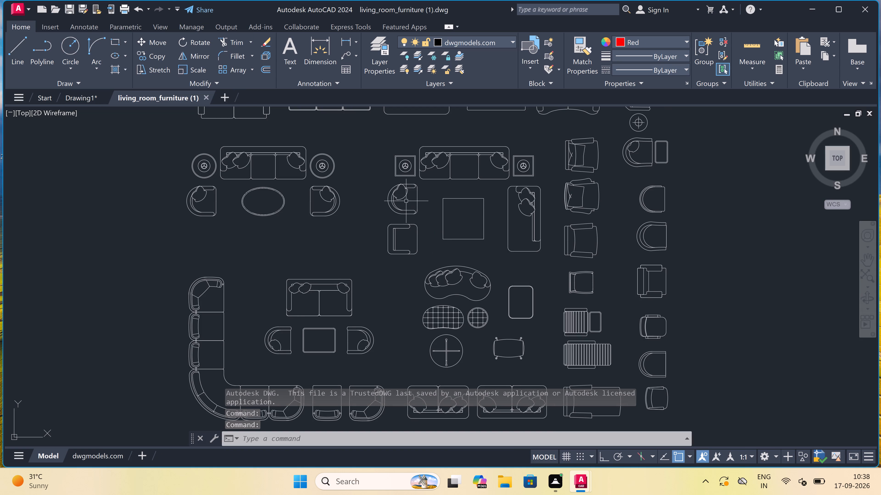
Examine the living room furniture layouts for a sofa suited to the floor plan.
scroll(406, 200, "down", 5)
scroll(402, 182, "up", 4)
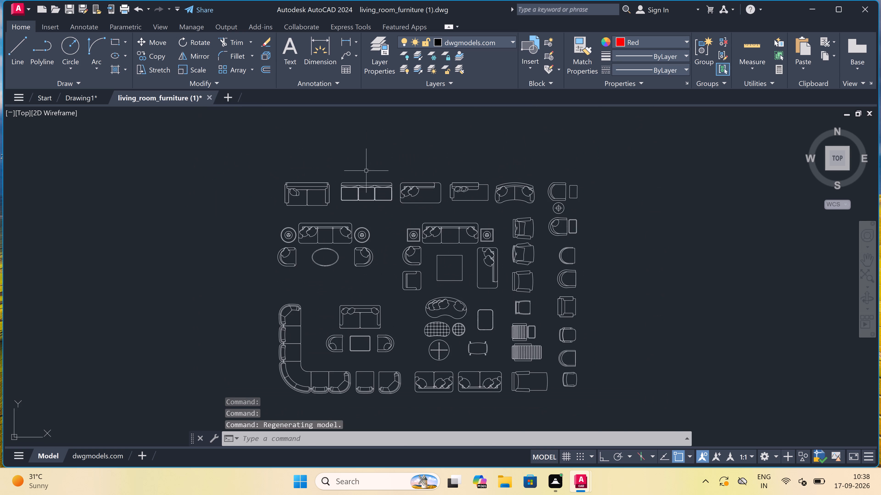
scroll(366, 171, "up", 1)
scroll(353, 180, "down", 2)
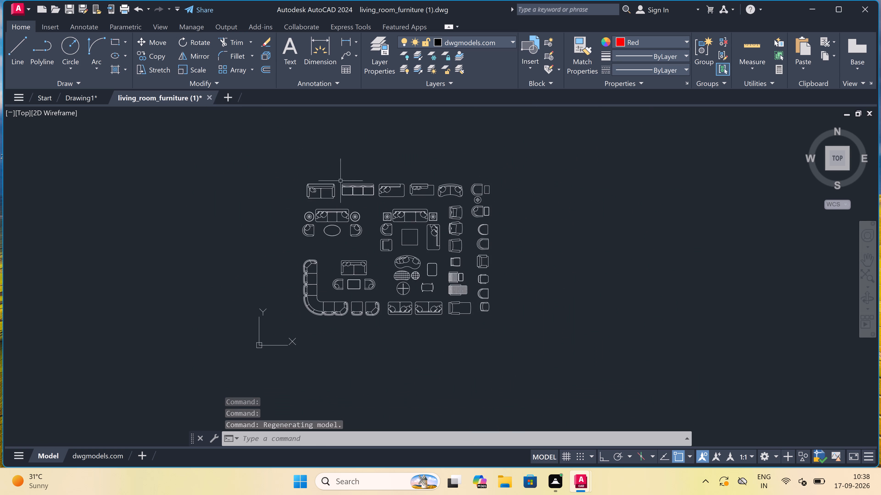
scroll(326, 185, "up", 1)
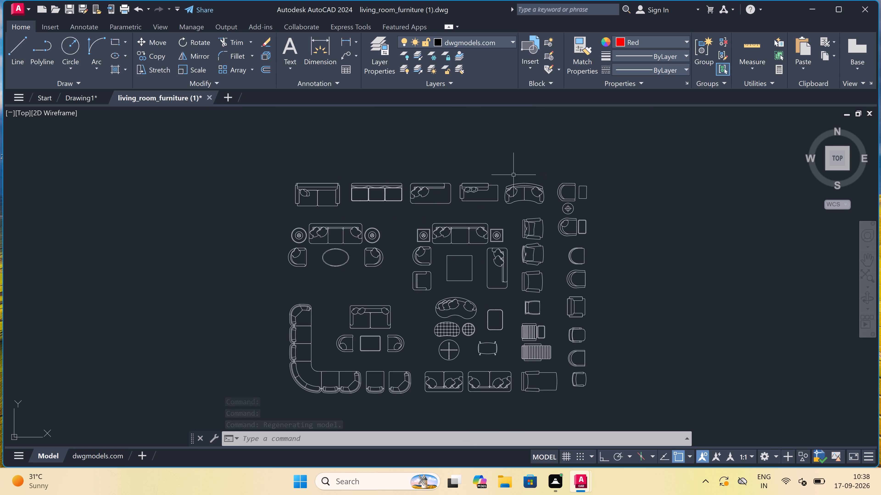
scroll(501, 172, "up", 2)
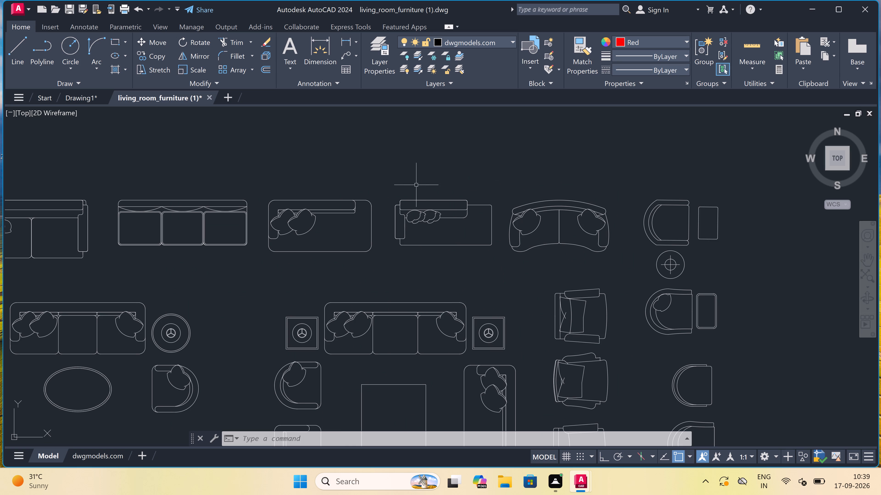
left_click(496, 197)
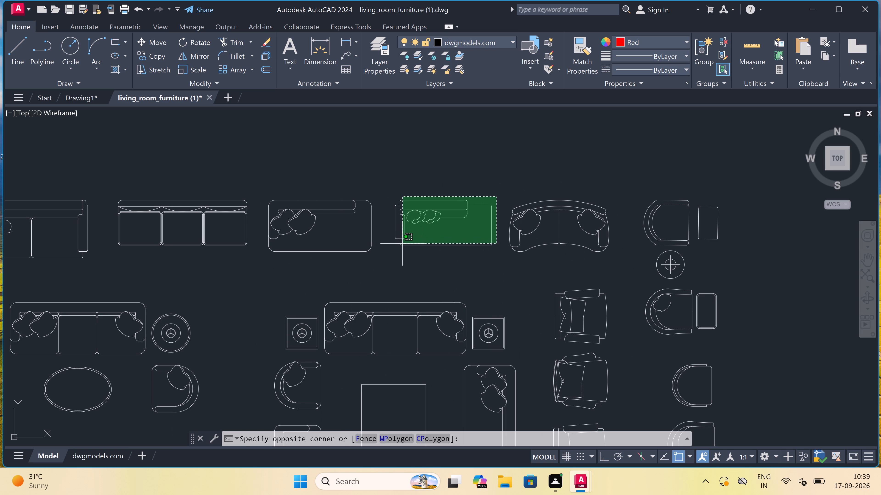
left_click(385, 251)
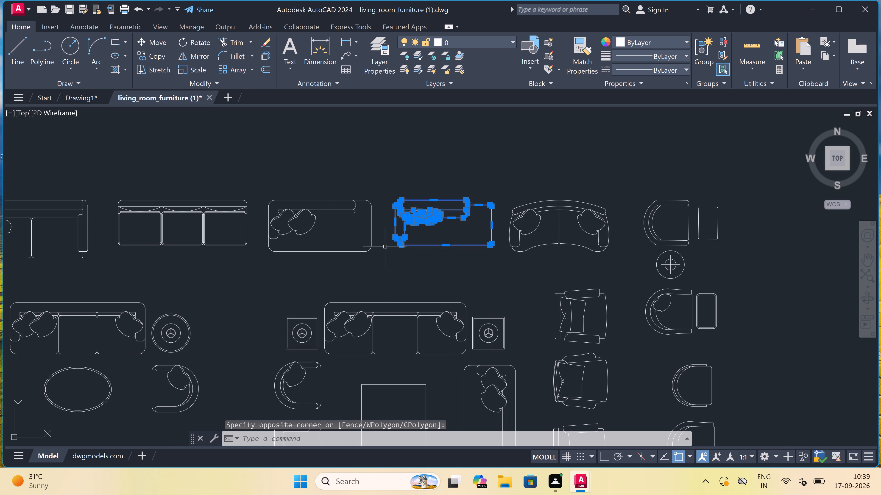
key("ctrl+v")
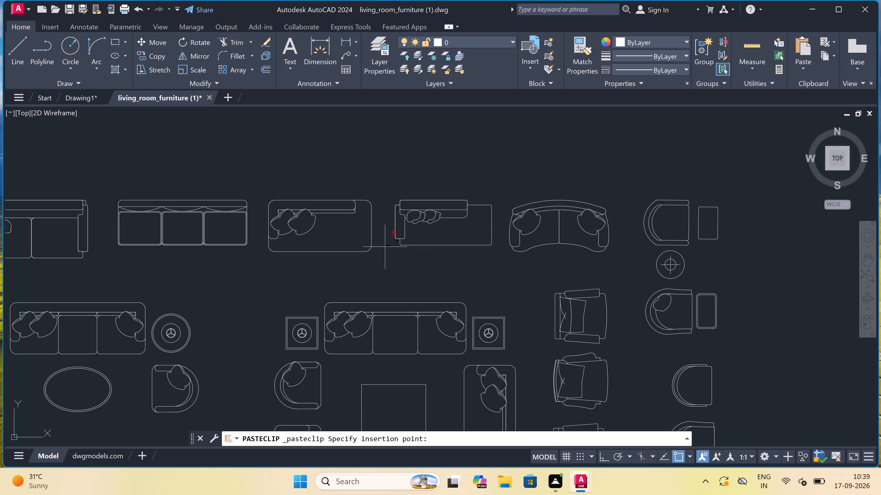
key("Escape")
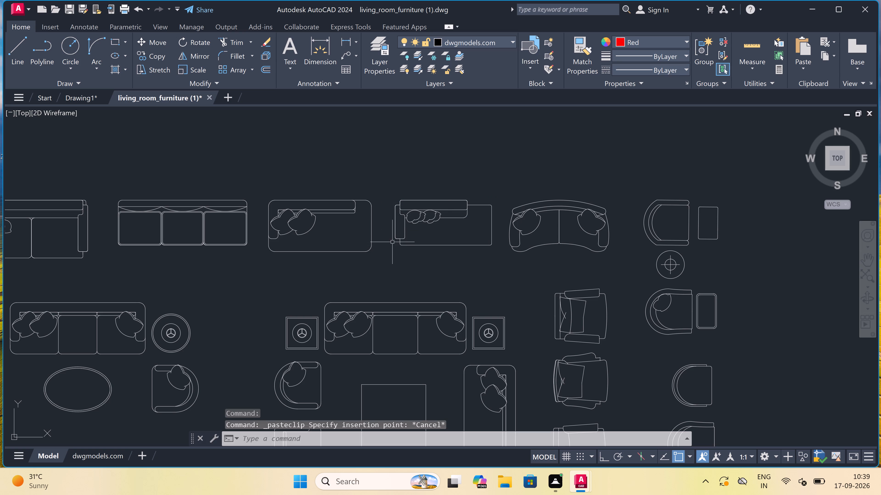
Copy the complete chaise sofa with cushions, just west of the curved sofa in the top row, to the clipboard.
left_click_drag(449, 189, 444, 210)
left_click(420, 247)
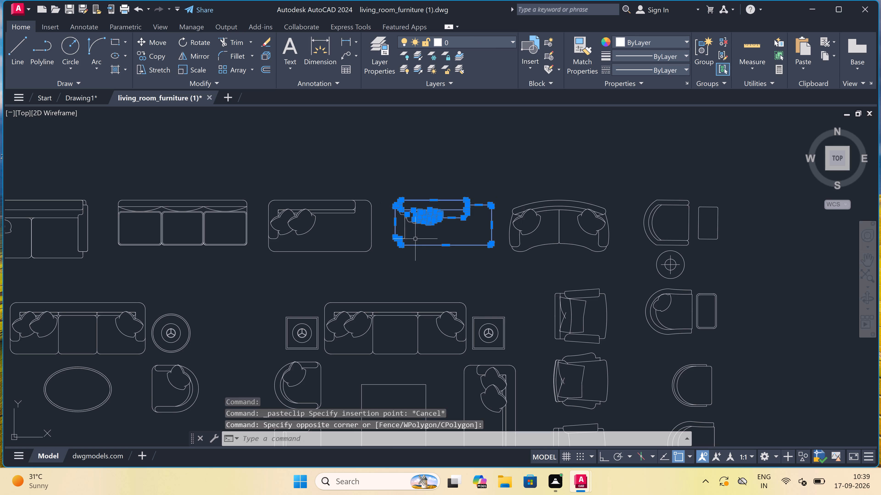
scroll(405, 221, "up", 5)
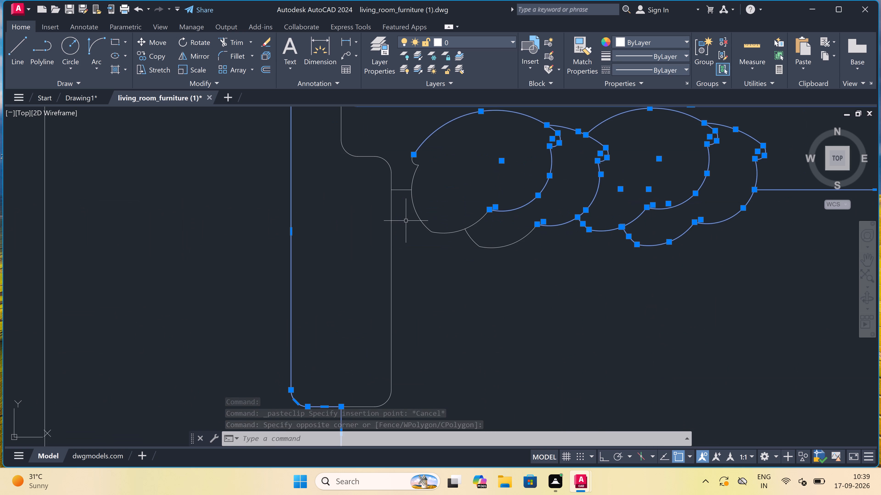
scroll(430, 209, "down", 4)
left_click_drag(544, 169, 541, 175)
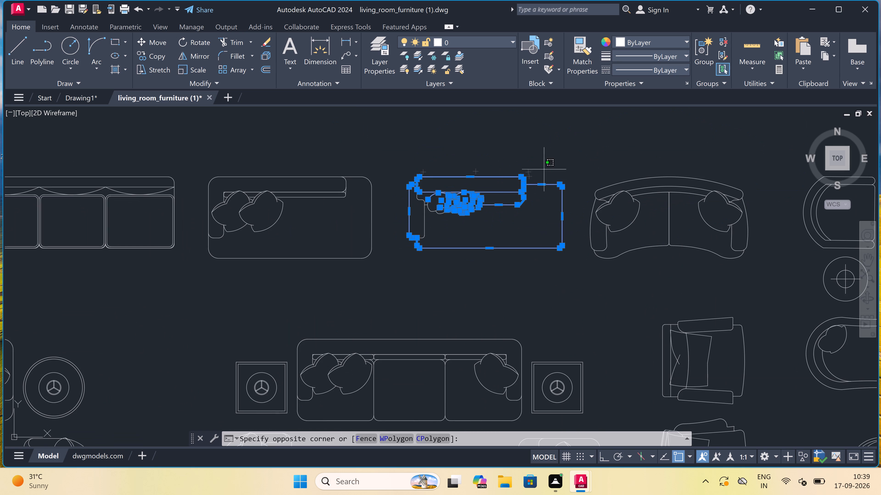
left_click(390, 260)
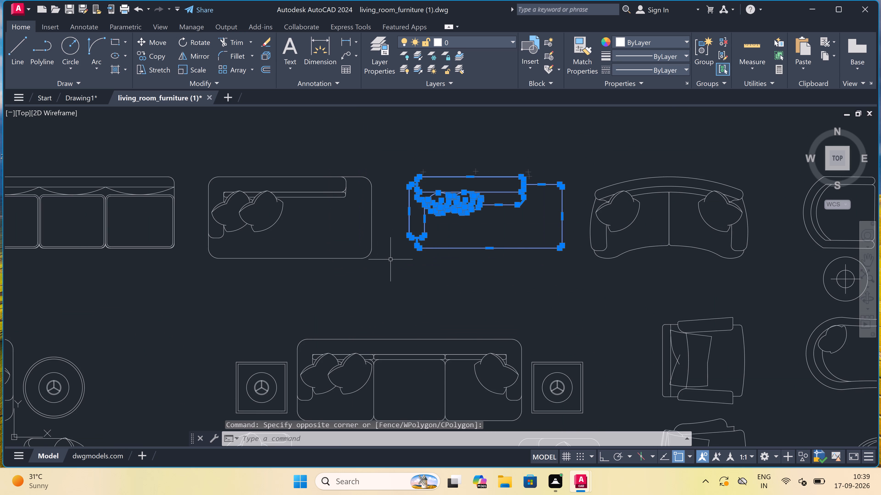
key("ctrl+c")
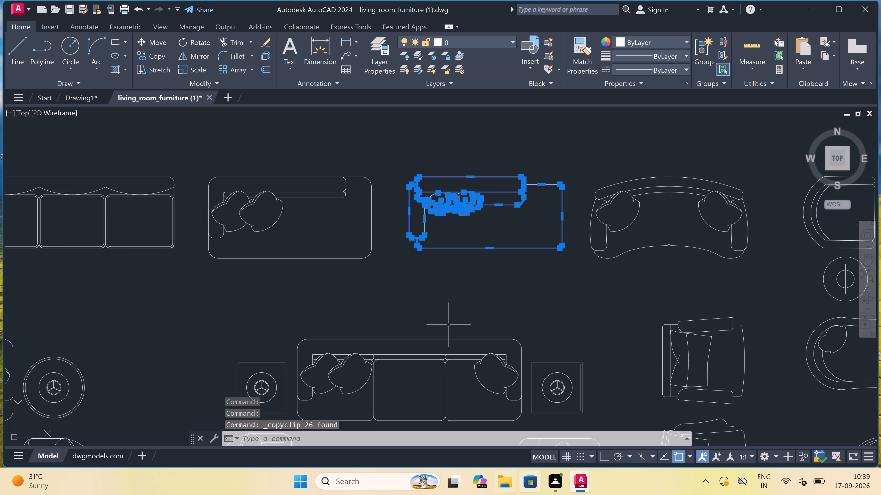
Switch to Drawing1 and paste the copied chaise sofa in the empty space east of the floor plan.
left_click(538, 432)
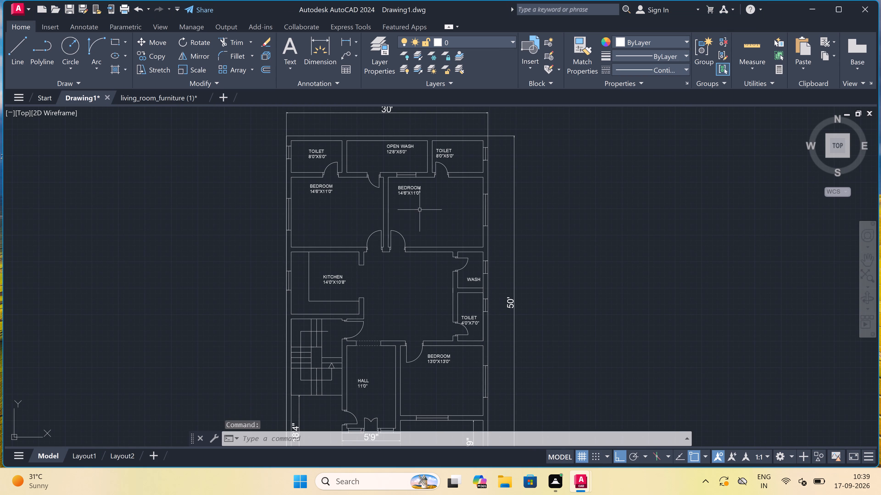
key("ctrl+v")
scroll(407, 162, "down", 3)
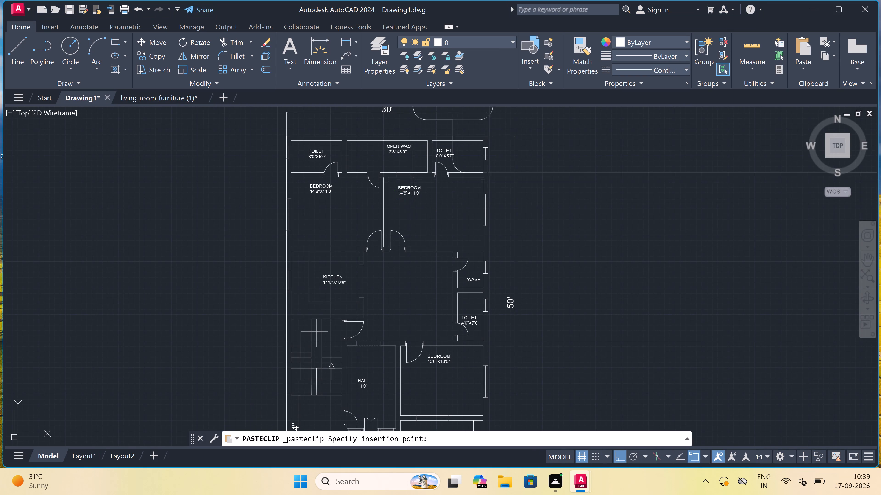
scroll(407, 162, "down", 3)
left_click_drag(455, 195, 464, 195)
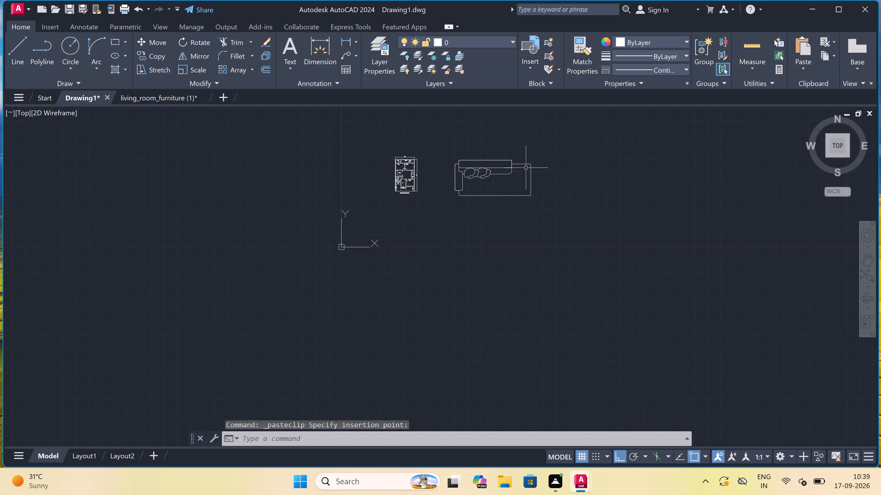
Scale the pasted chaise sofa down by eye from a base point beside its cushions.
left_click_drag(603, 137, 581, 150)
left_click(427, 206)
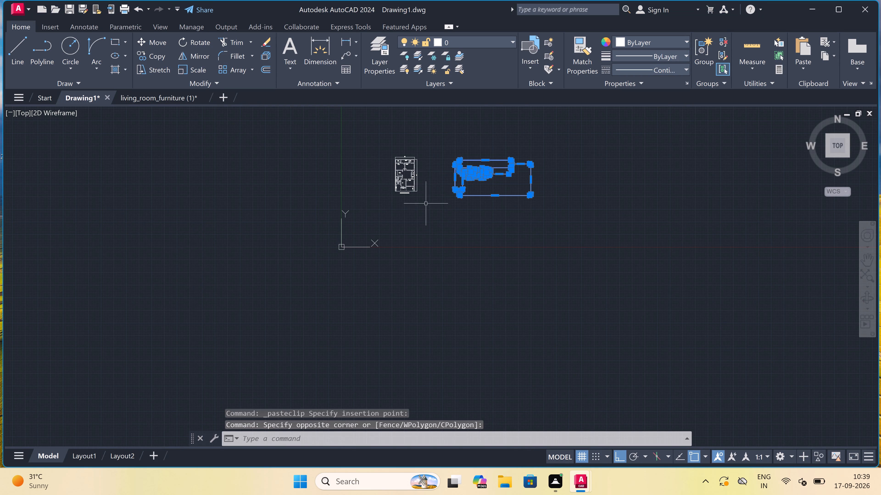
left_click(179, 71)
scroll(430, 161, "up", 3)
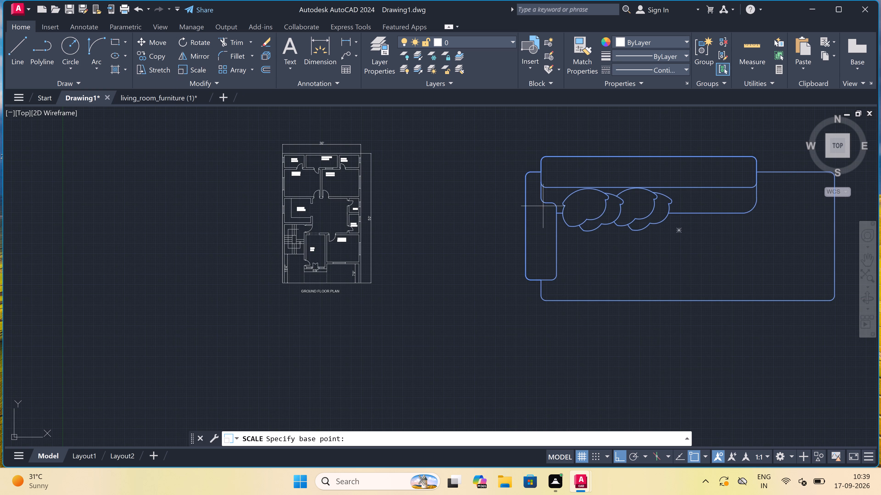
left_click(563, 213)
scroll(559, 203, "up", 3)
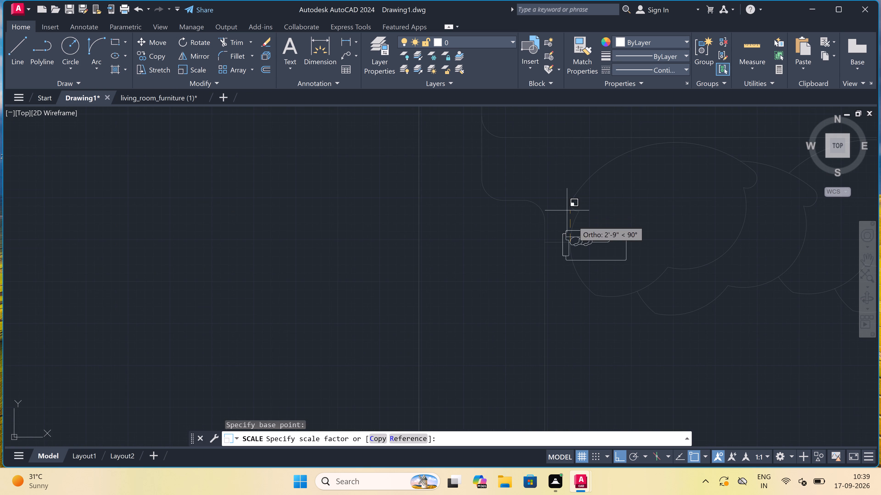
left_click(588, 240)
Move the scaled chaise sofa with its cushions, with Ortho turned off, into the 13'0"X13'0" bedroom next to the hall.
left_click_drag(637, 229, 607, 236)
left_click(379, 268)
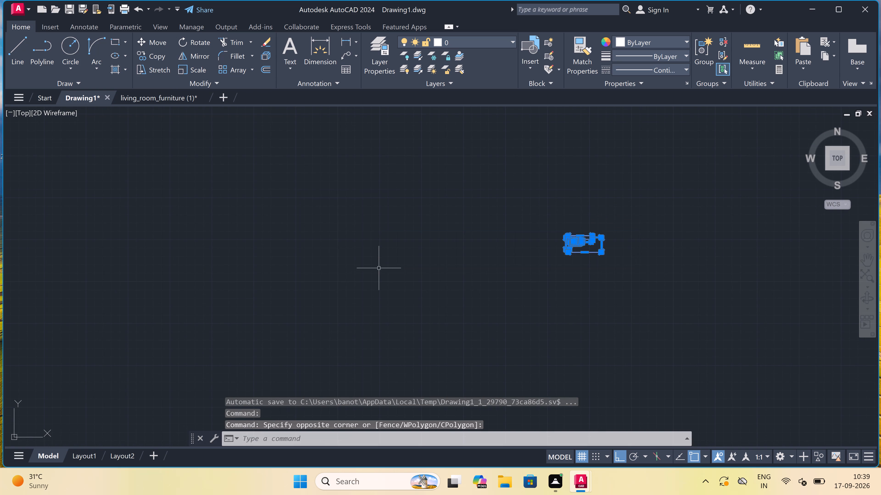
left_click(135, 41)
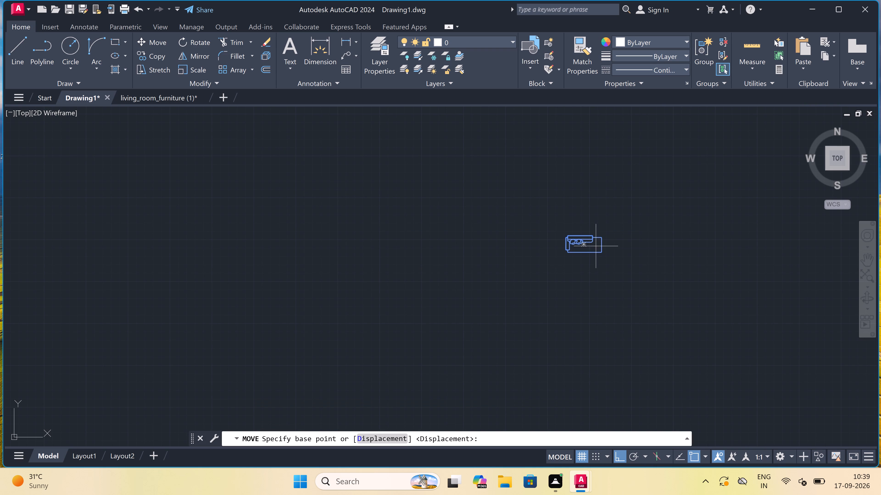
left_click_drag(594, 242, 589, 245)
scroll(381, 261, "down", 1)
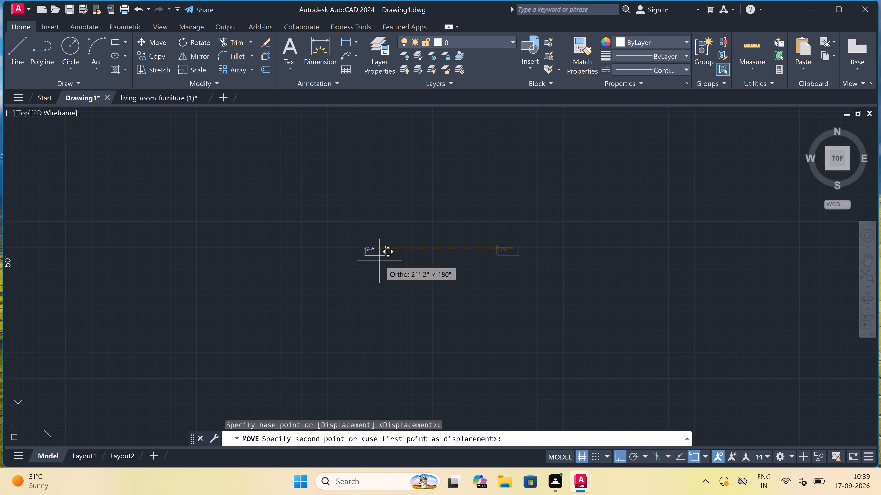
key("F8")
scroll(379, 261, "down", 5)
scroll(320, 261, "up", 4)
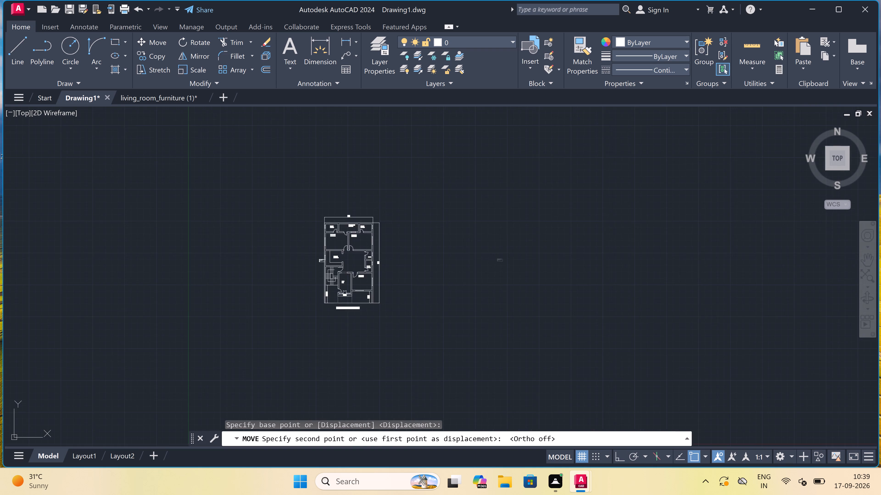
scroll(406, 353, "up", 2)
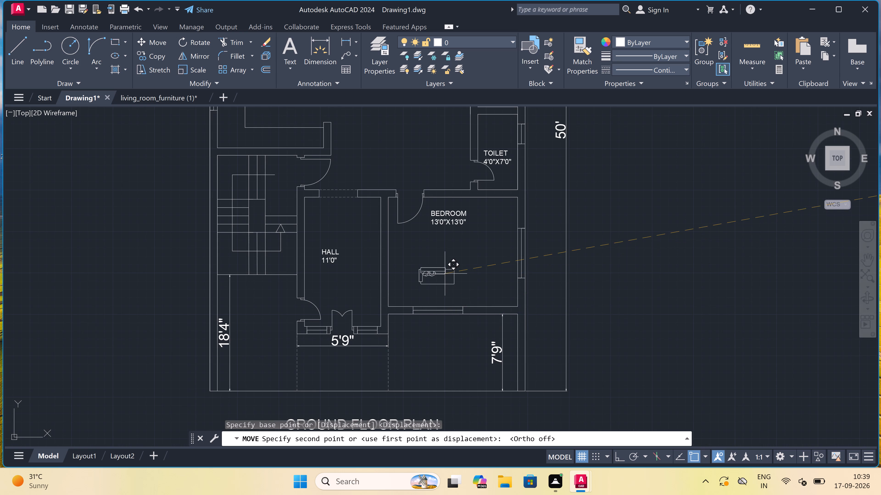
left_click(445, 274)
Rotate the chaise sofa a quarter turn counterclockwise so its backrest is on the west side.
scroll(445, 274, "up", 1)
left_click(490, 261)
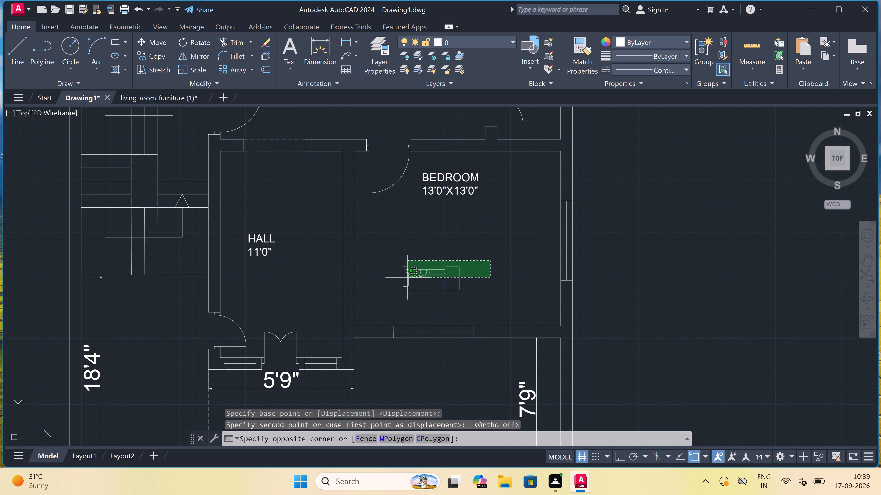
left_click(397, 289)
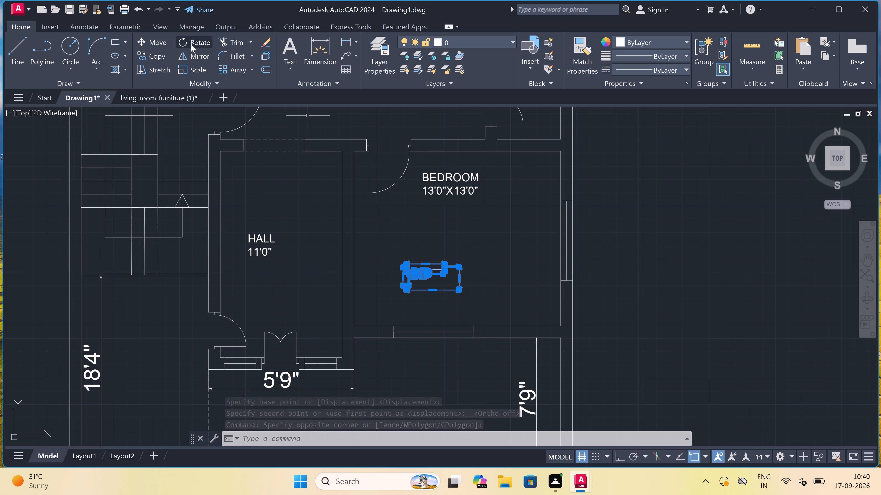
left_click_drag(190, 51, 188, 65)
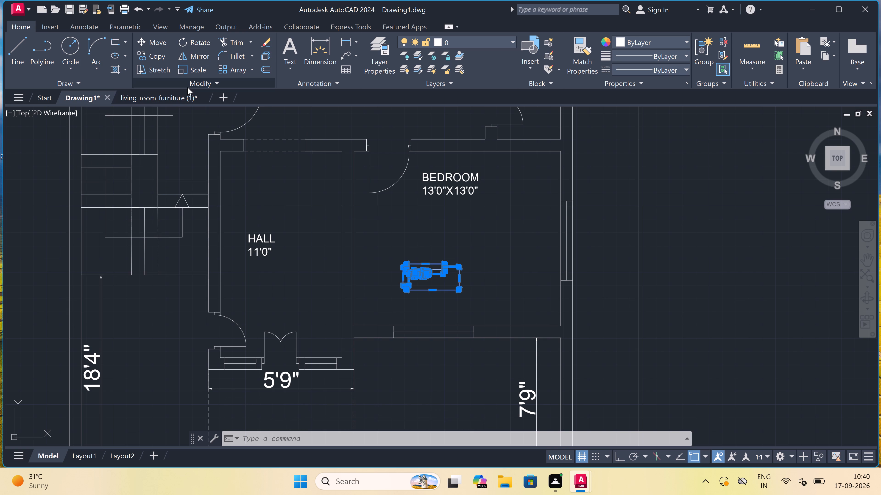
left_click(183, 38)
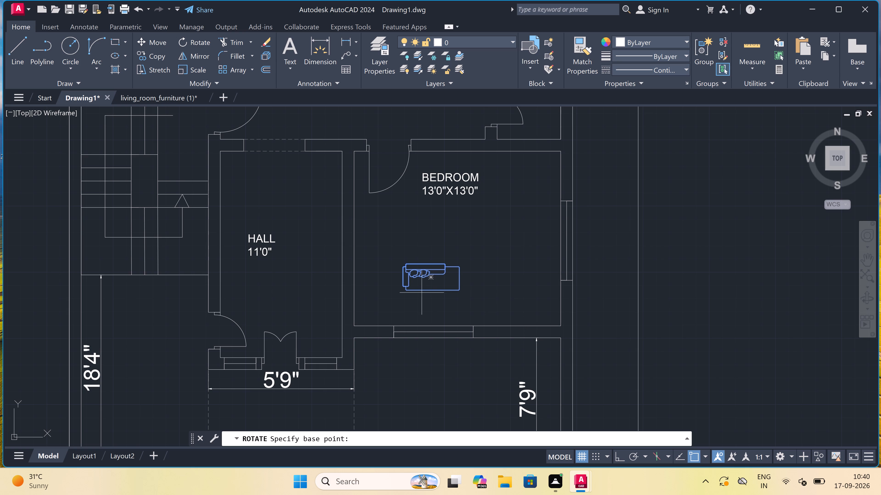
left_click(437, 277)
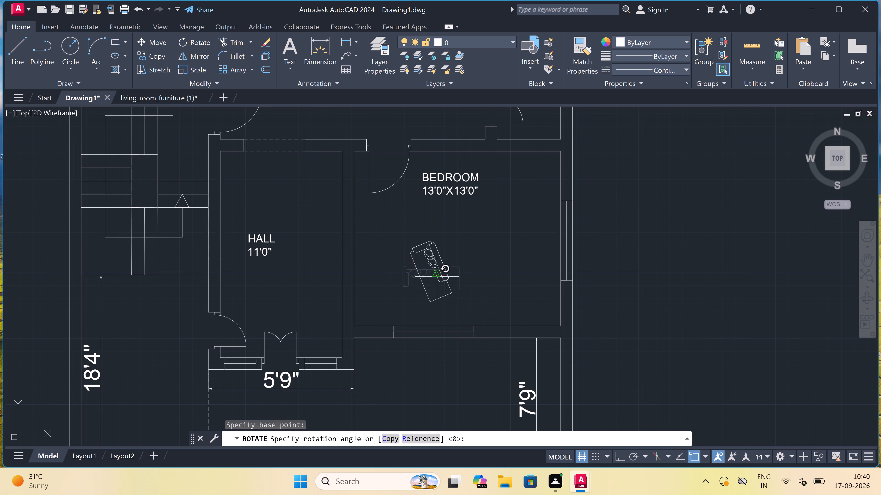
left_click(439, 265)
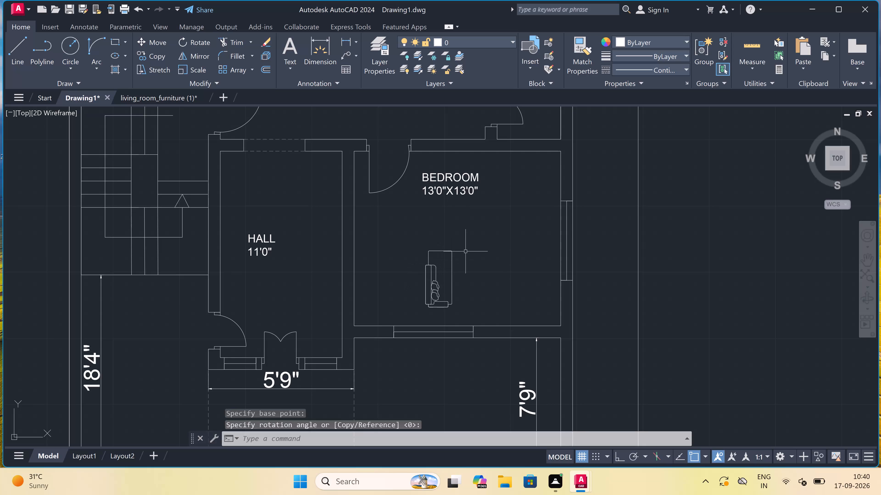
Move the rotated sofa from the bedroom into the hall, with its backrest close to the west wall above the room label.
left_click_drag(466, 251, 460, 258)
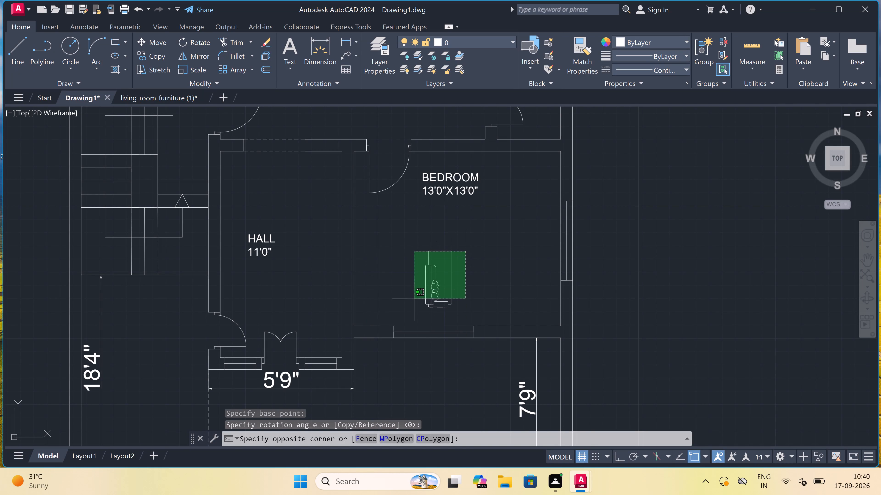
left_click(410, 309)
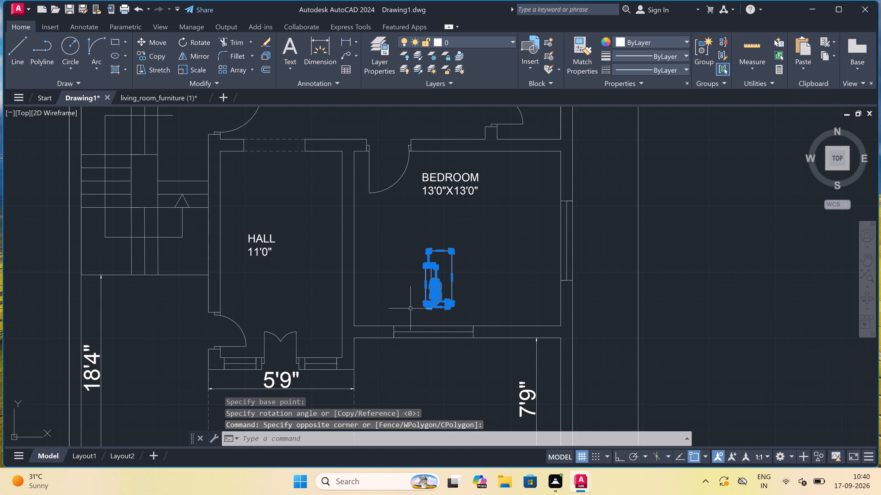
scroll(430, 277, "up", 3)
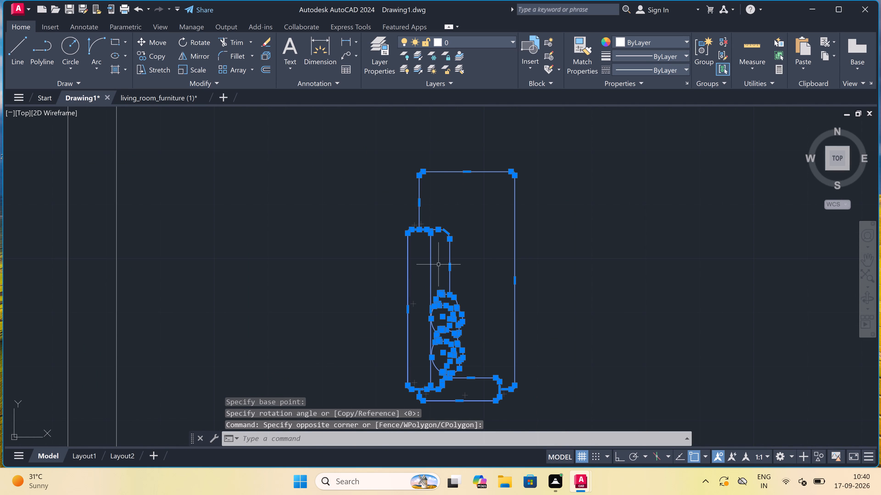
scroll(438, 264, "down", 3)
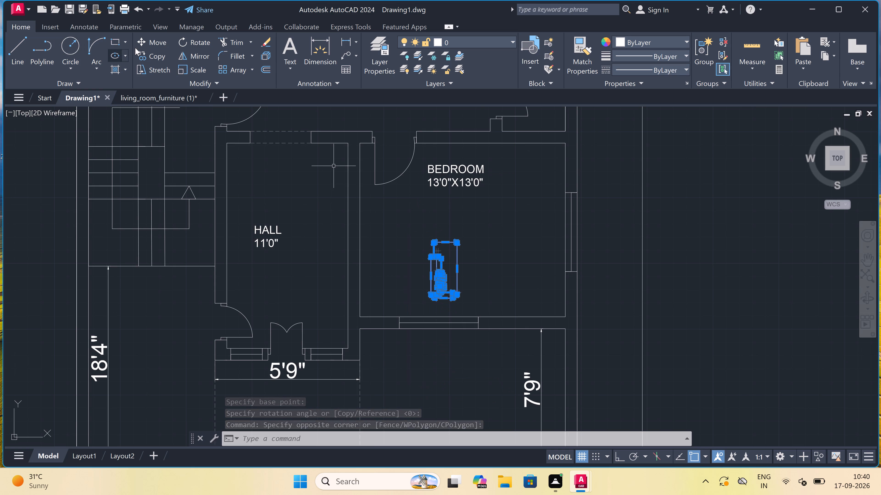
left_click(157, 41)
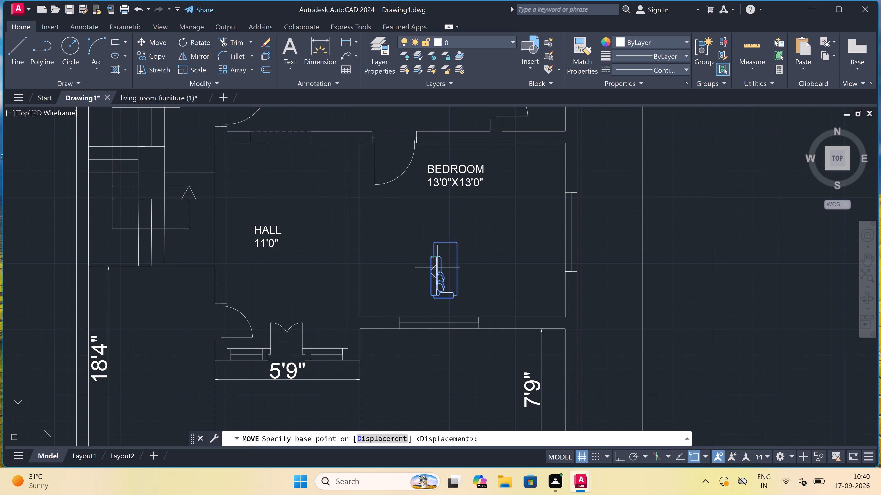
left_click_drag(437, 267, 442, 273)
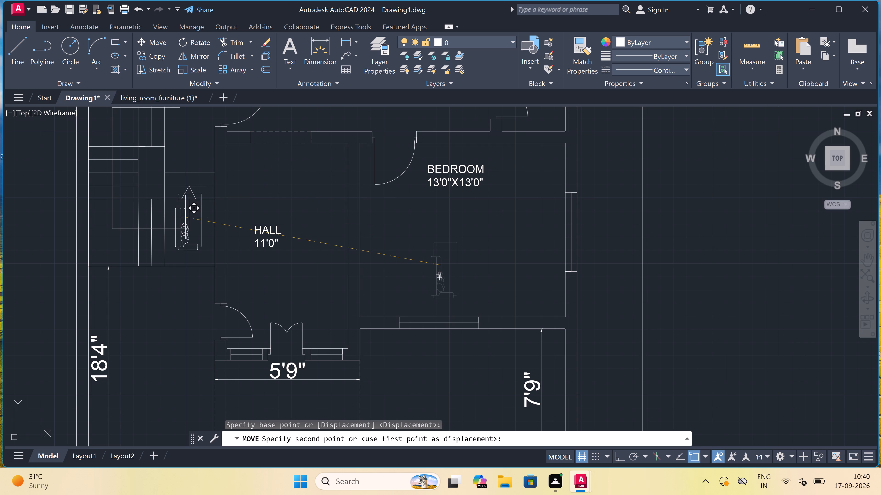
scroll(185, 223, "up", 2)
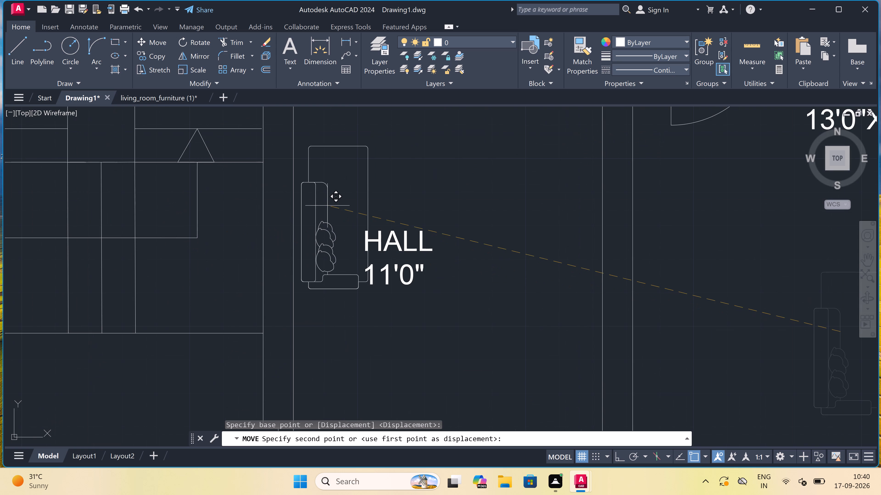
scroll(326, 205, "down", 1)
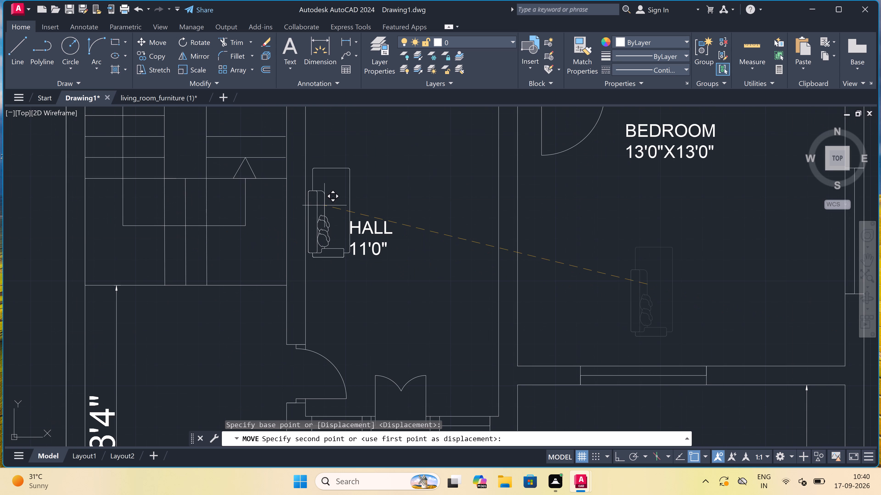
scroll(324, 205, "down", 1)
scroll(324, 205, "up", 1)
scroll(324, 204, "down", 1)
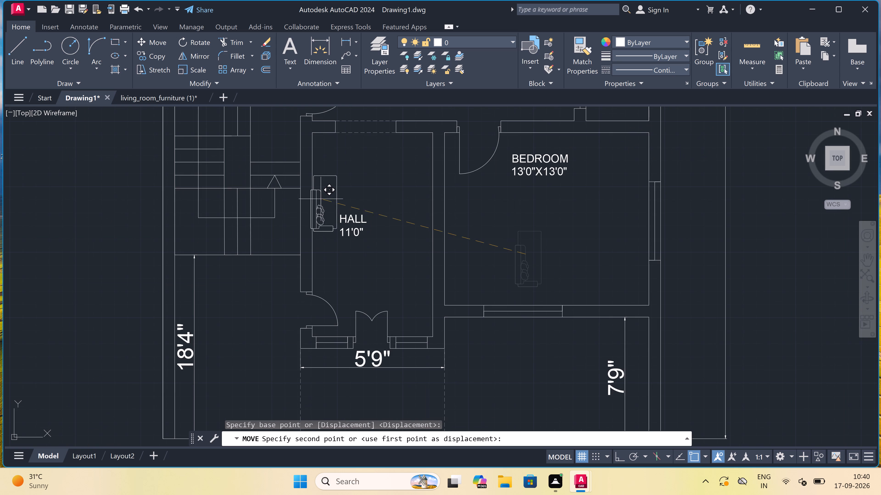
scroll(321, 189, "up", 1)
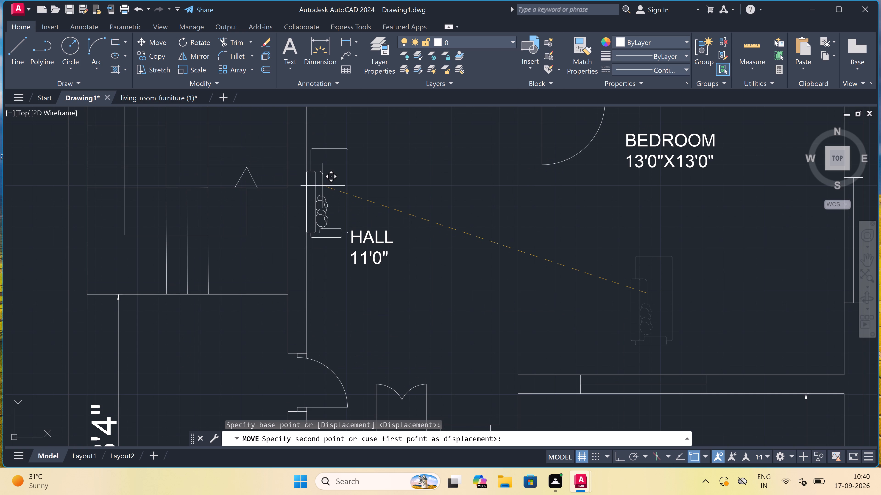
scroll(329, 180, "down", 1)
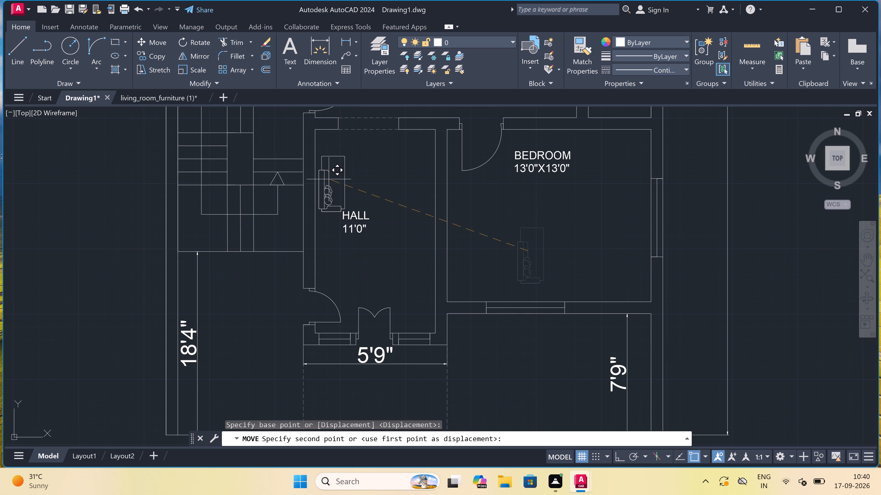
scroll(329, 179, "up", 1)
scroll(330, 173, "down", 1)
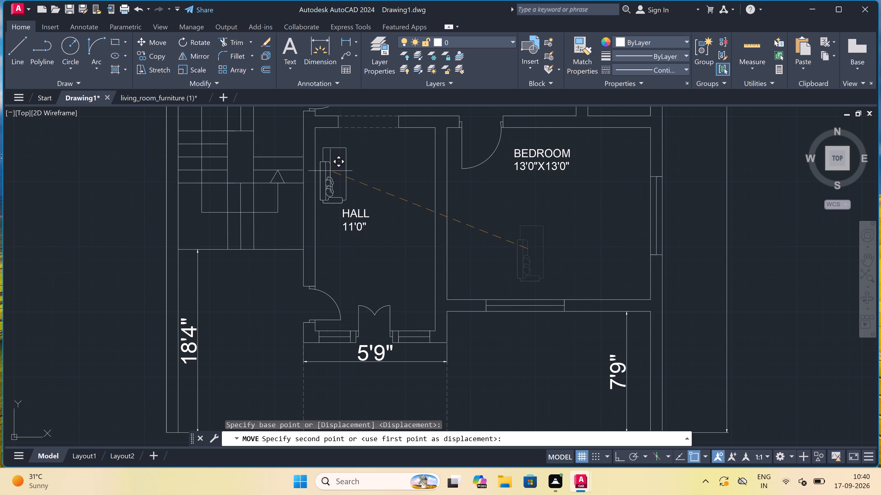
scroll(326, 173, "up", 1)
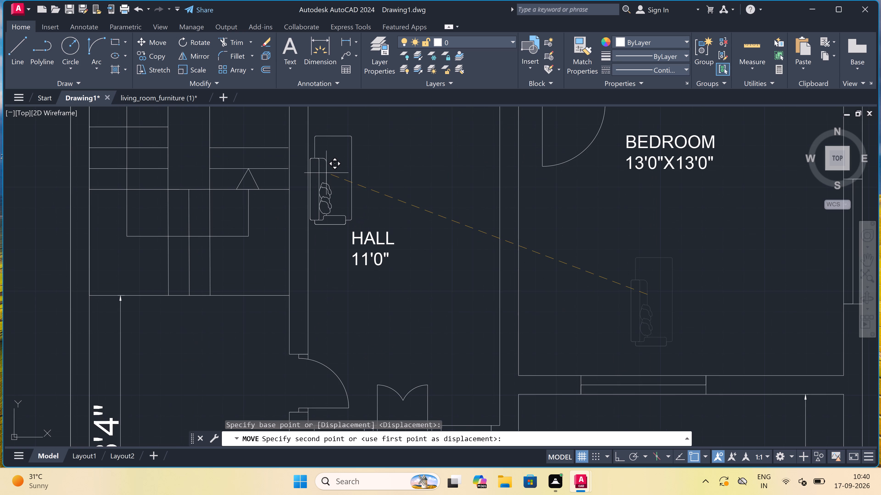
left_click(326, 173)
Shift the HALL 11'0" label a little east and north, clear of the sofa.
scroll(327, 177, "down", 2)
scroll(324, 193, "up", 1)
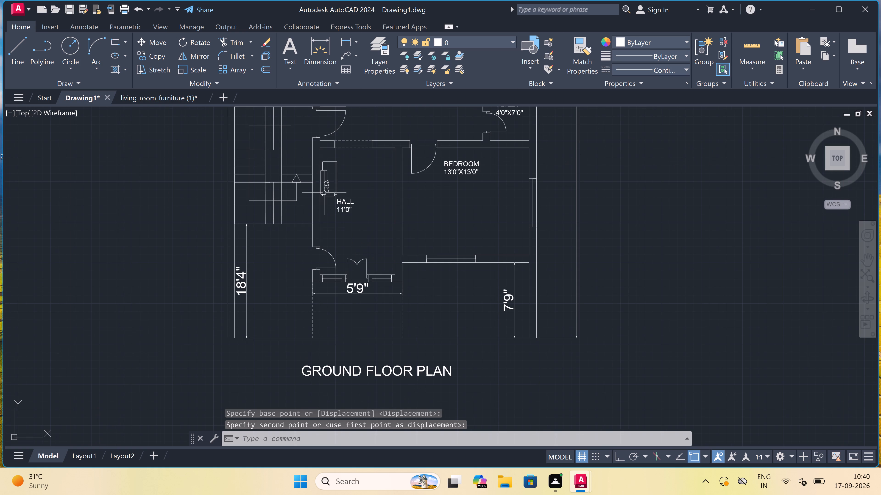
scroll(323, 193, "up", 1)
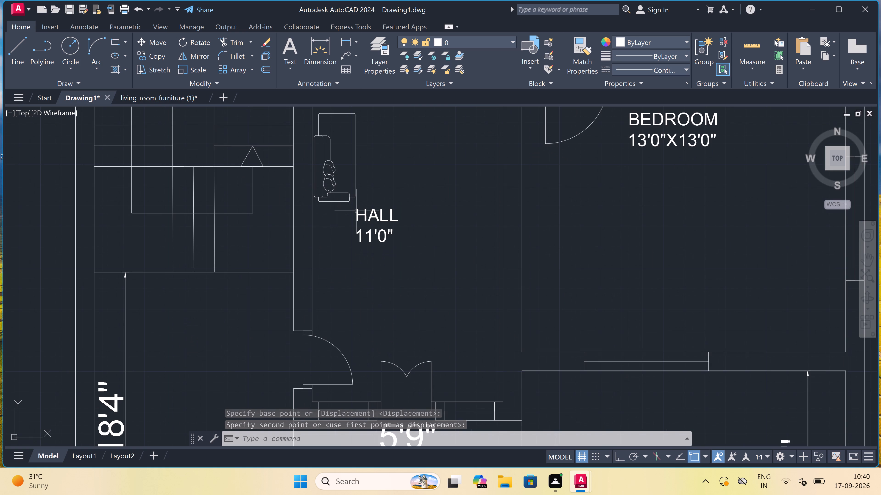
left_click(357, 211)
scroll(356, 212, "up", 3)
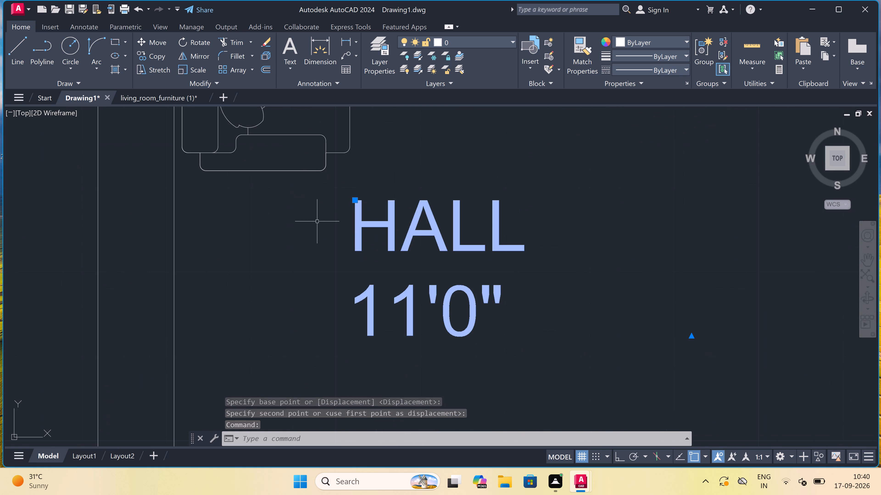
left_click(354, 200)
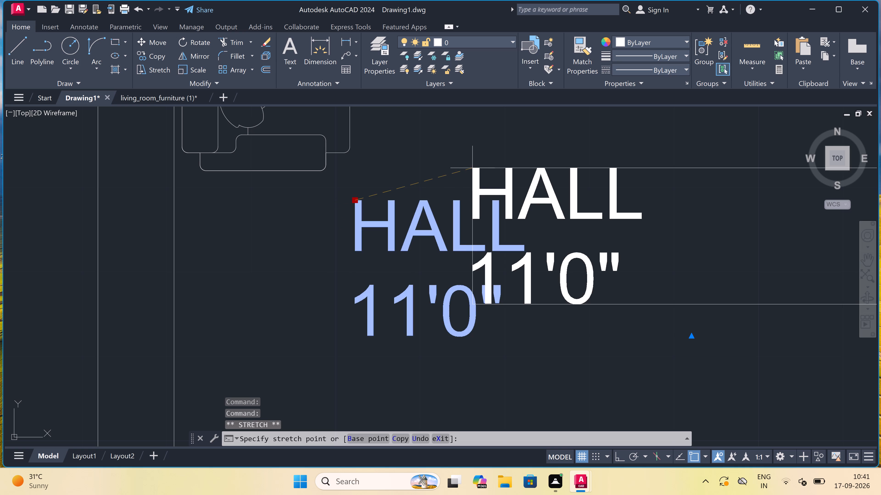
left_click(483, 161)
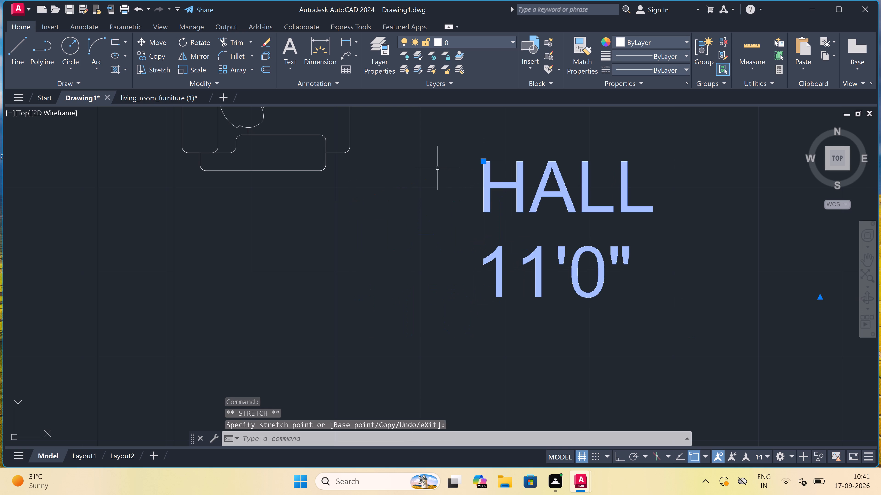
key("Escape")
Copy the hall's chaise sofa with its cushions directly south of the original along the west wall, leaving a small gap.
scroll(428, 169, "down", 4)
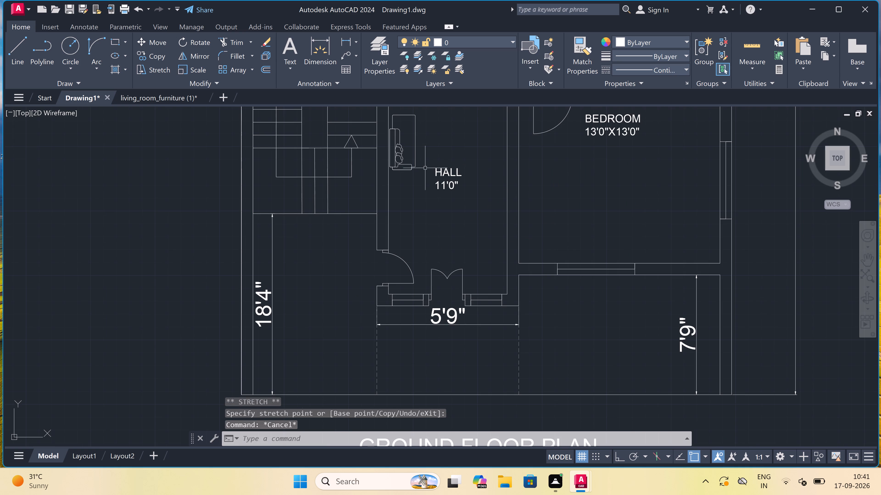
scroll(138, 258, "down", 1)
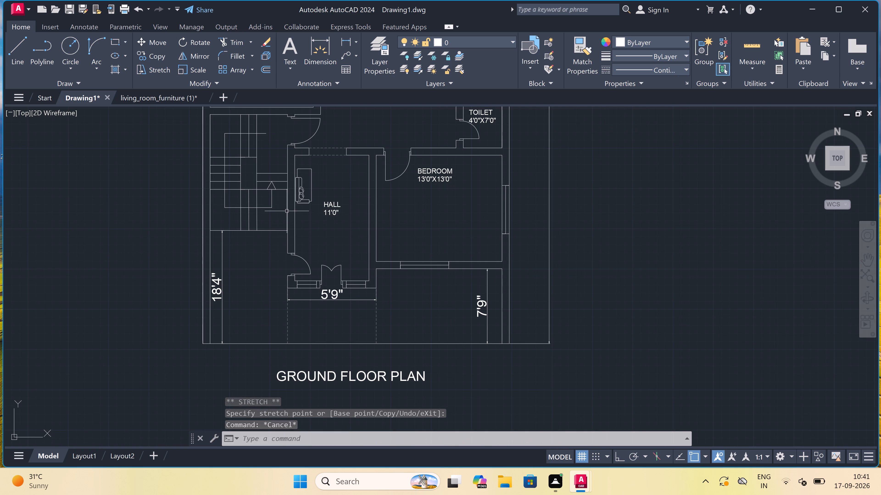
scroll(0, 0, "up", 3)
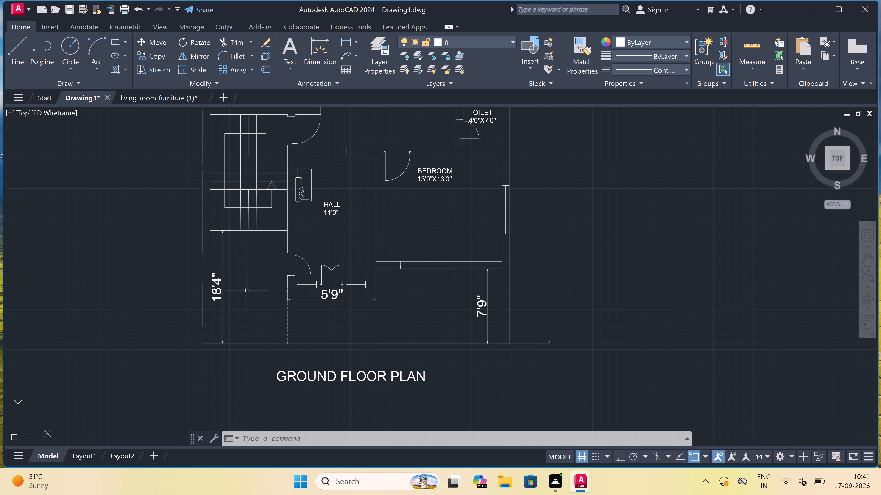
scroll(270, 168, "up", 3)
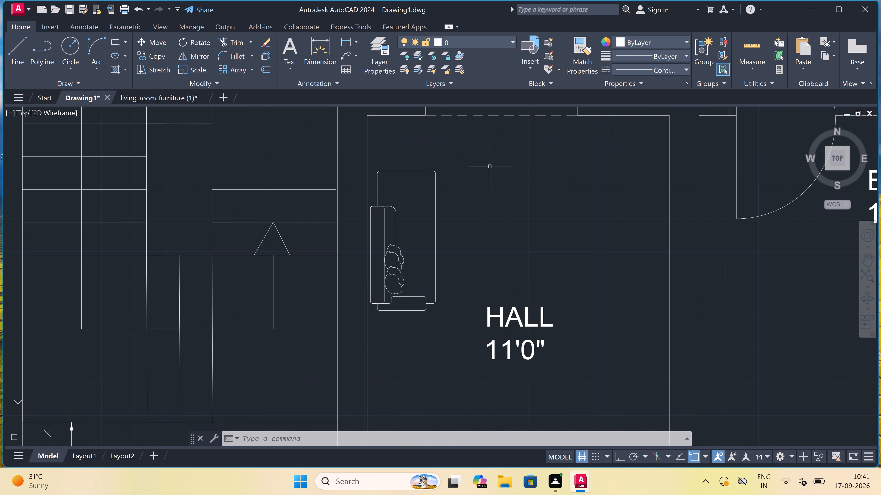
left_click_drag(463, 159, 456, 168)
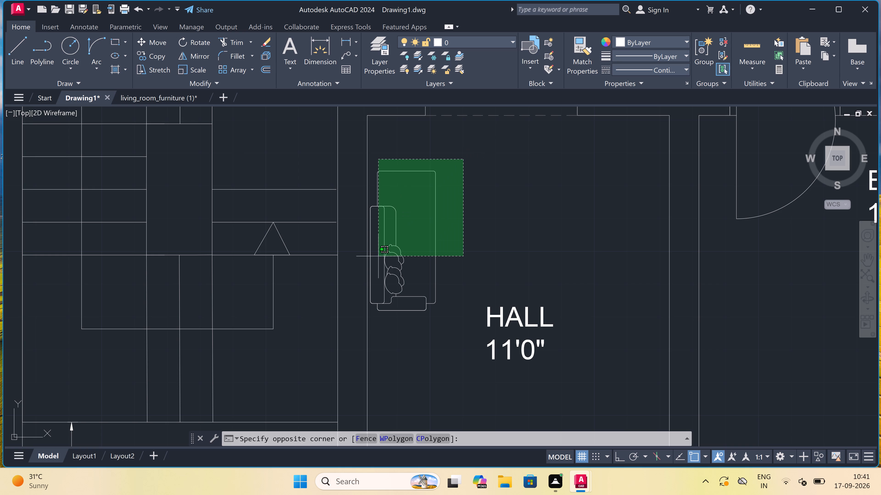
left_click(372, 309)
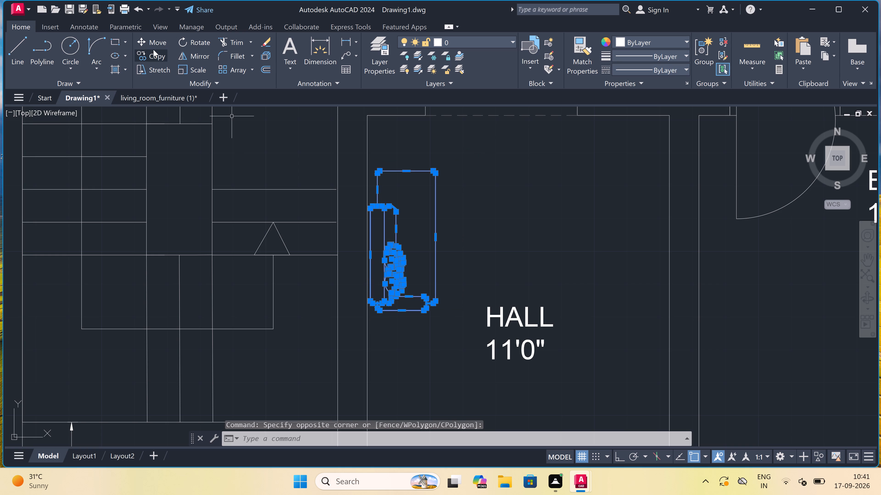
left_click_drag(154, 52, 151, 53)
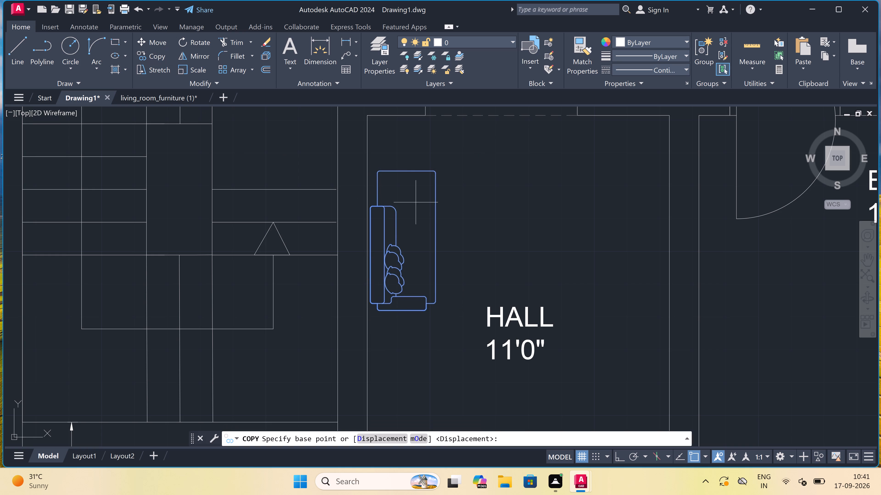
left_click(415, 204)
scroll(402, 233, "down", 2)
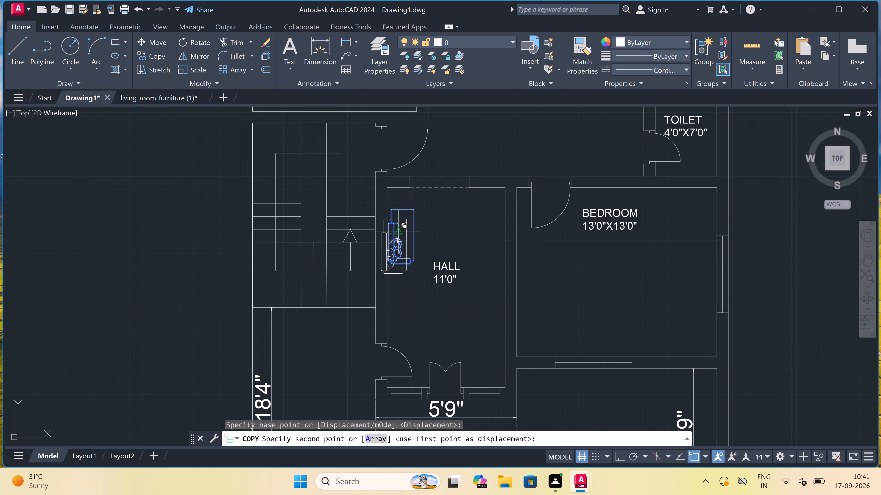
scroll(393, 306, "up", 2)
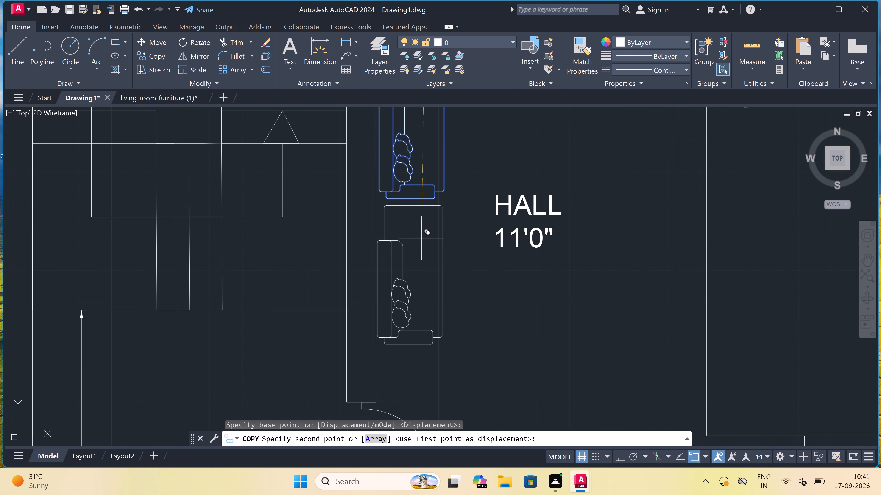
left_click(422, 238)
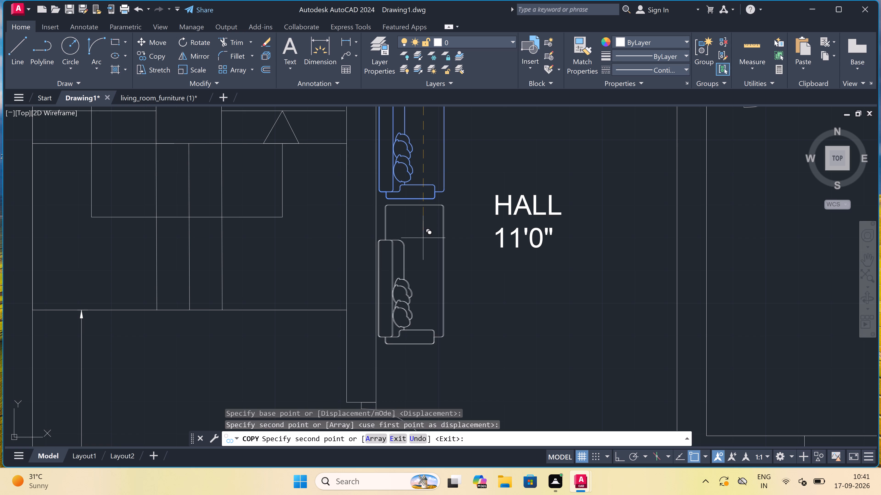
scroll(423, 236, "down", 4)
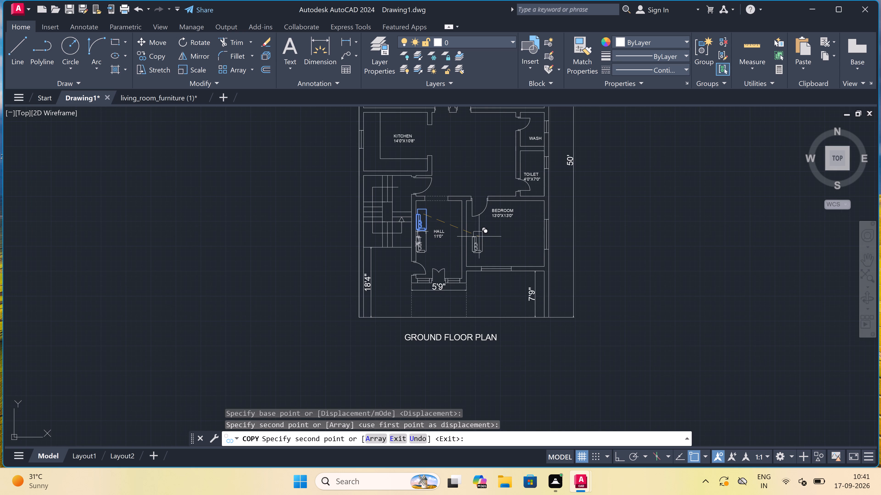
scroll(479, 236, "up", 2)
key("Escape")
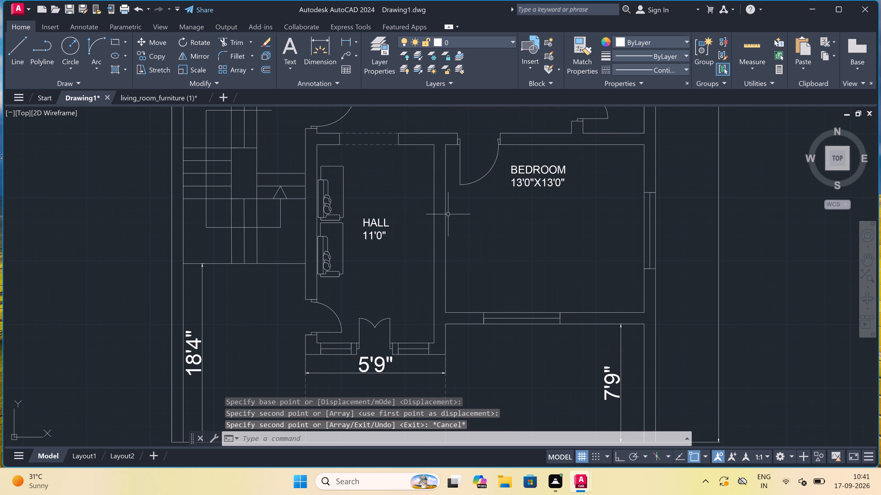
Shift the HALL 11'0" label farther east, leaving open floor between it and the two sofas.
scroll(393, 212, "down", 1)
scroll(390, 217, "up", 2)
scroll(391, 218, "down", 2)
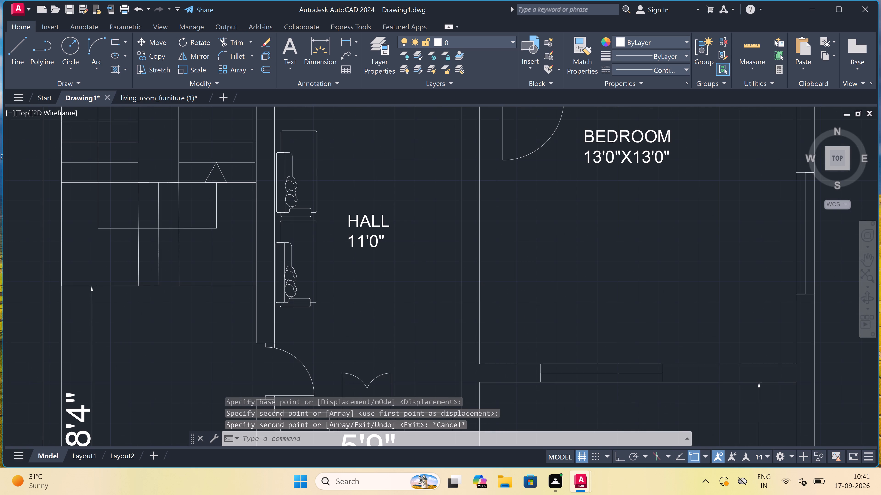
scroll(390, 216, "up", 1)
scroll(390, 216, "down", 2)
scroll(384, 230, "up", 1)
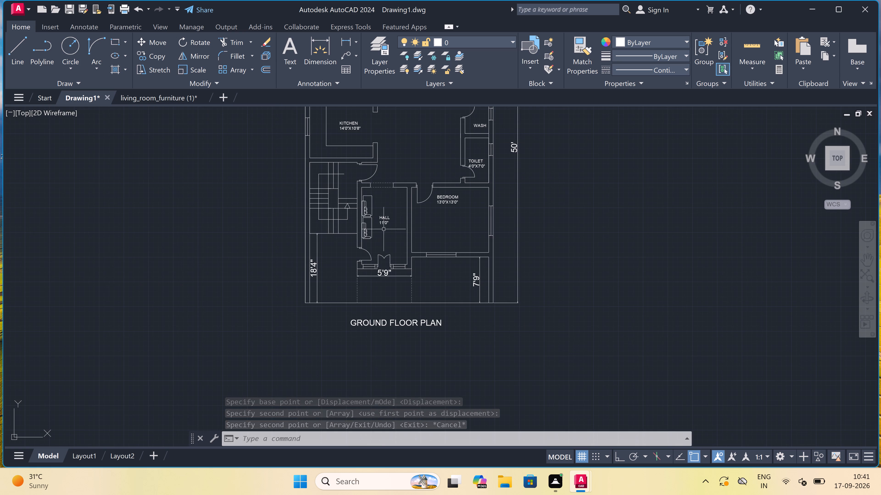
scroll(384, 230, "up", 1)
scroll(370, 207, "up", 2)
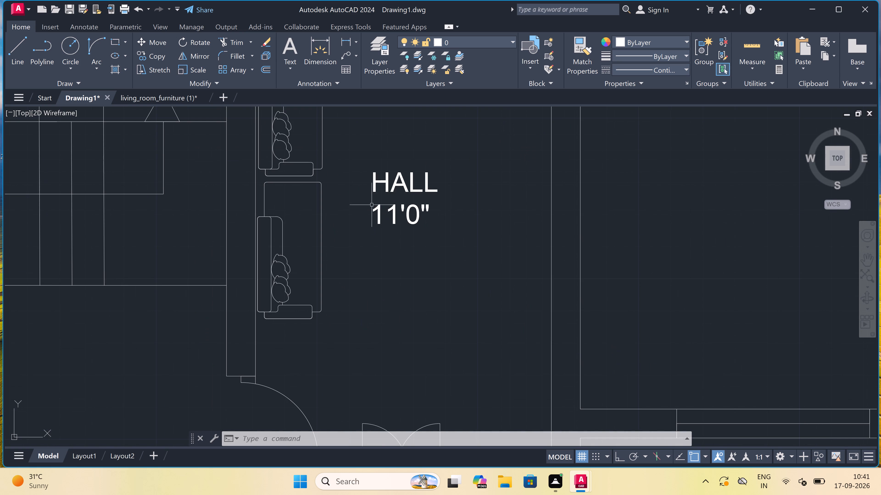
left_click(383, 189)
left_click(377, 175)
left_click(372, 173)
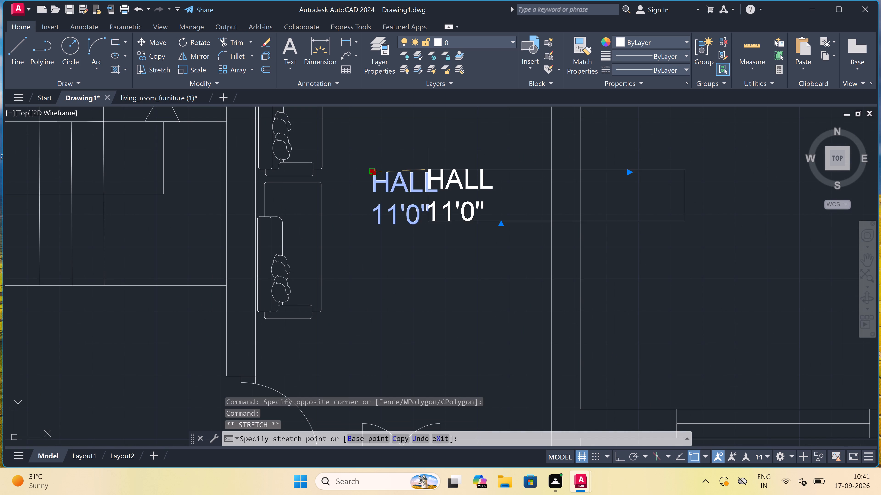
left_click_drag(446, 166, 444, 162)
key("Escape")
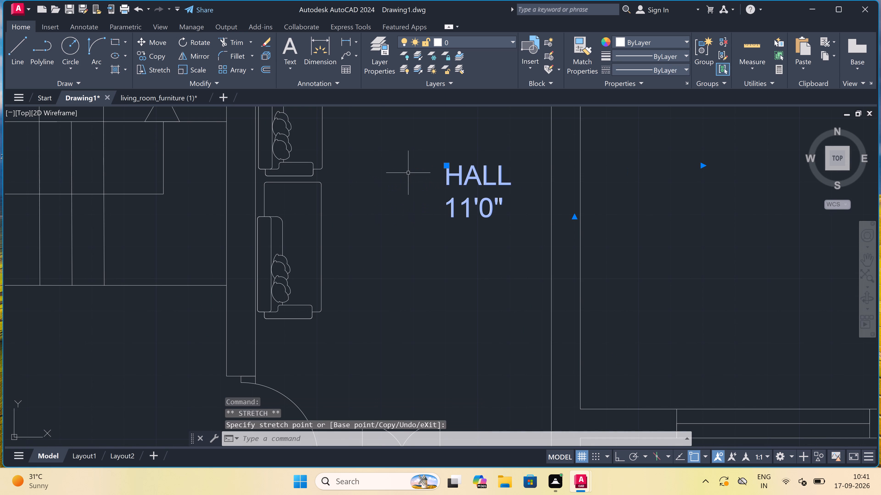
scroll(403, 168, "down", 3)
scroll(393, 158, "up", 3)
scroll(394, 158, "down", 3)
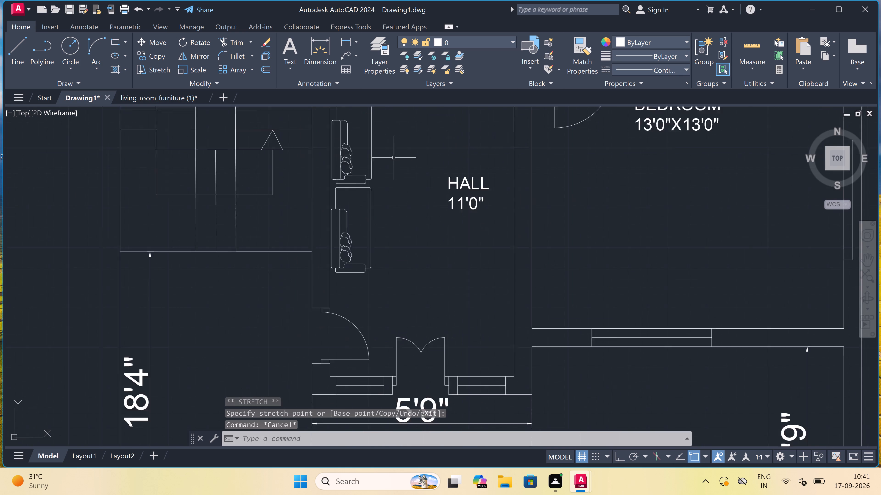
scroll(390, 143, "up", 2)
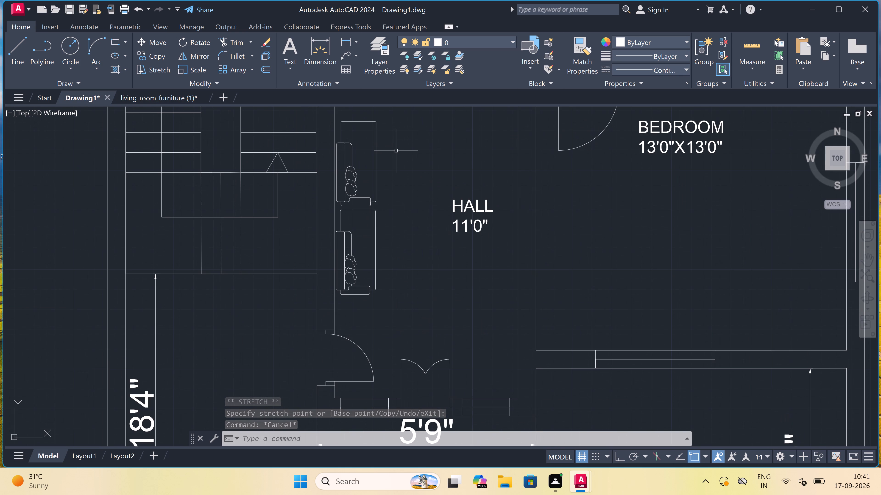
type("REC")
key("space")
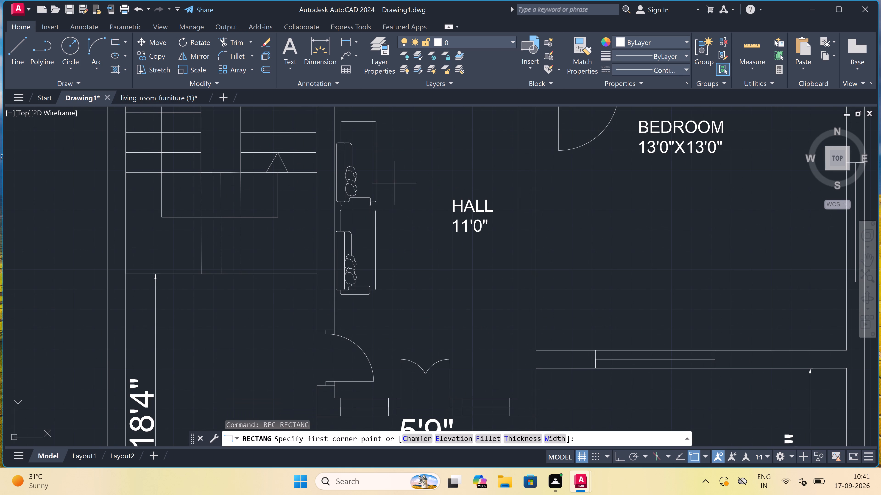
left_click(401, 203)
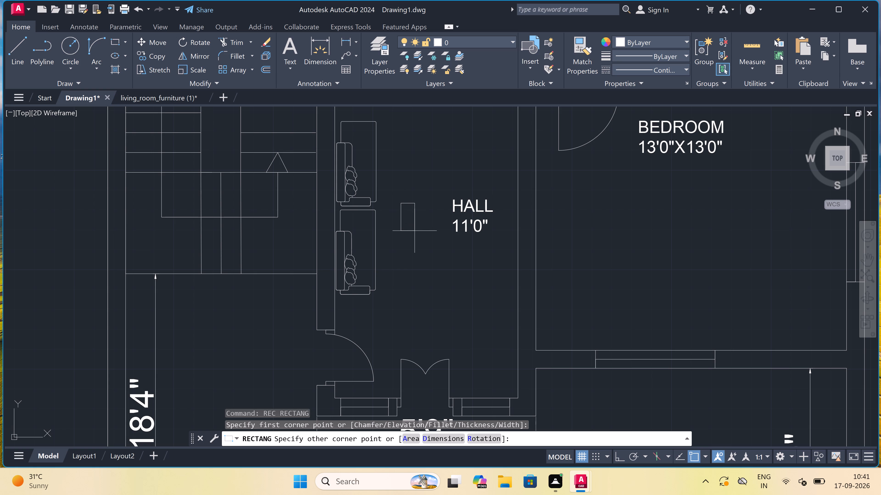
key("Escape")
Draw a small upright rectangle as a table in the hall, between the two sofas and the HALL label.
key("space")
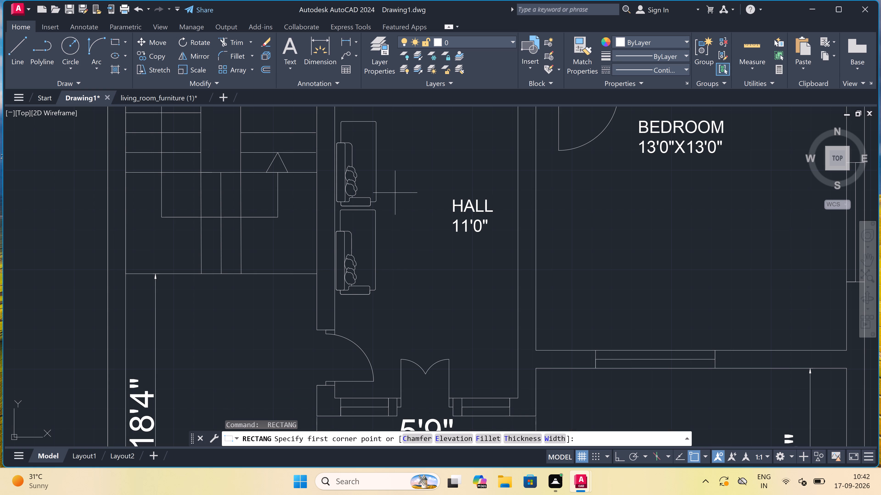
left_click(395, 193)
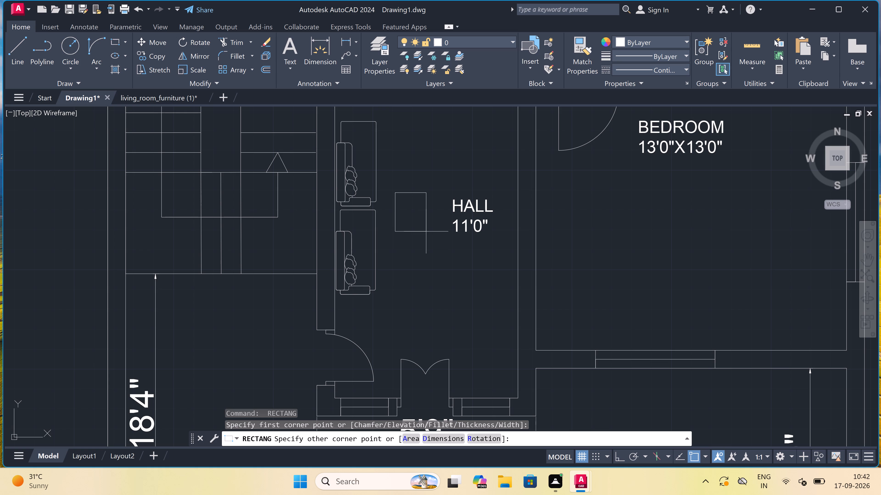
left_click(426, 232)
Draw a small, nearly square rectangle in the southwest corner of the OPEN WASH room, against its west and south walls.
scroll(413, 198, "down", 4)
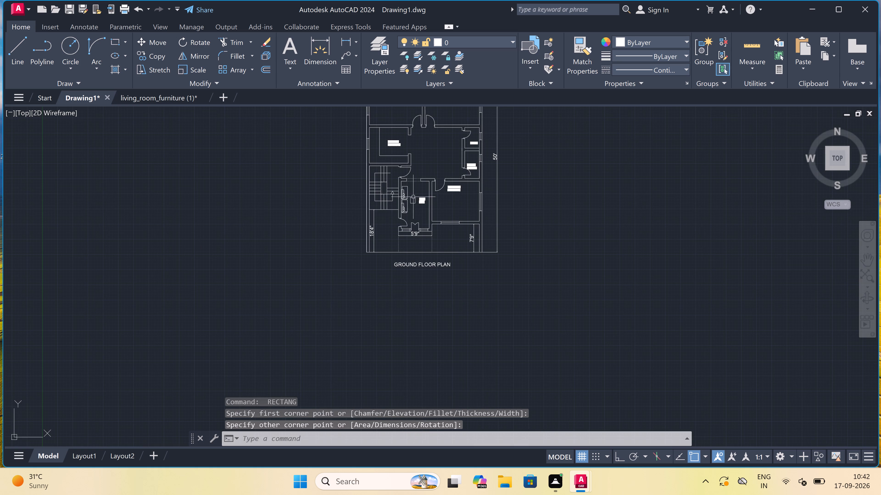
scroll(404, 192, "down", 3)
scroll(401, 165, "up", 3)
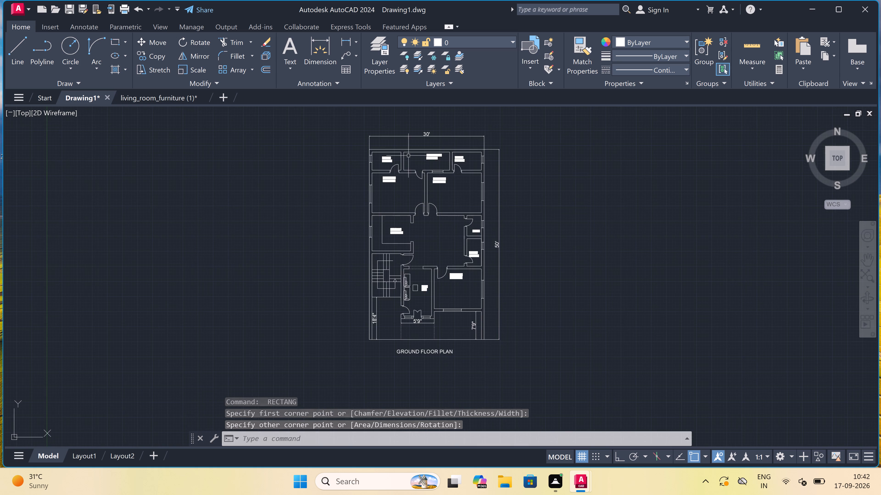
scroll(412, 154, "up", 3)
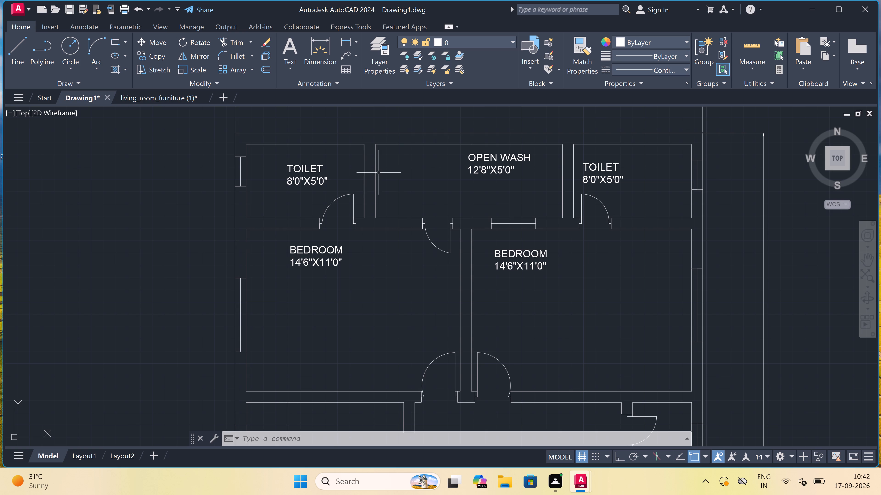
type("REC")
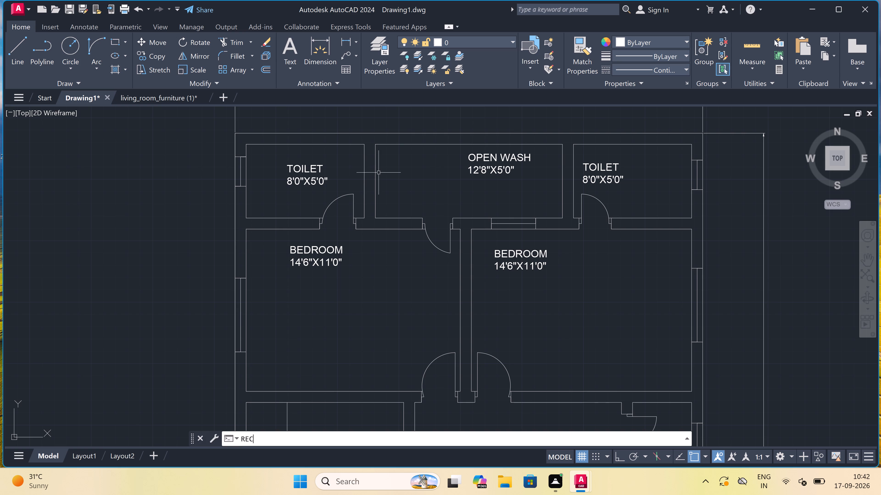
key("space")
scroll(379, 170, "up", 1)
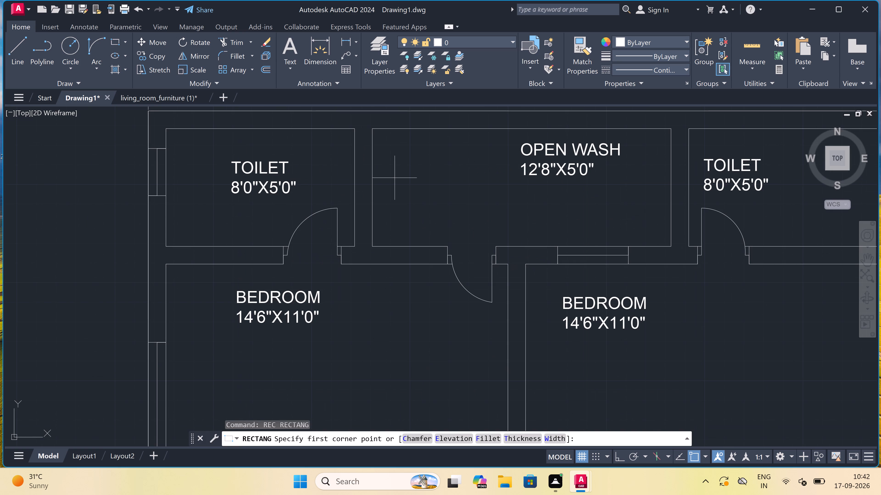
left_click(371, 200)
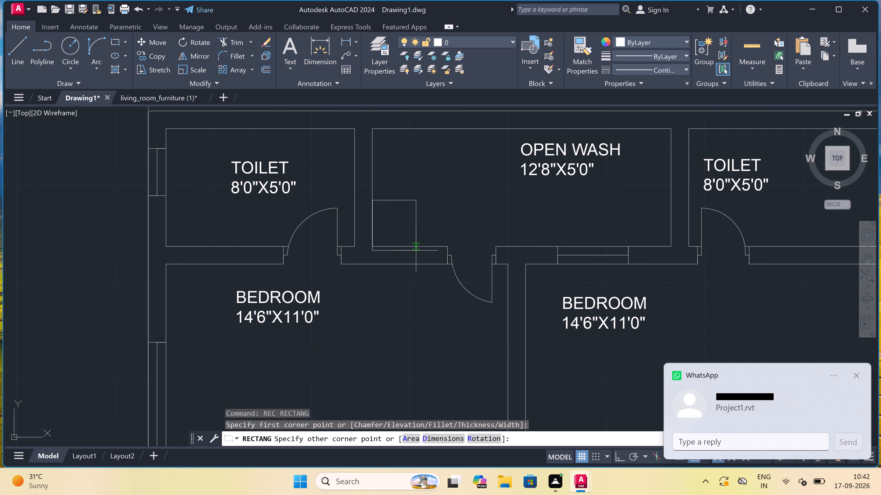
left_click(417, 246)
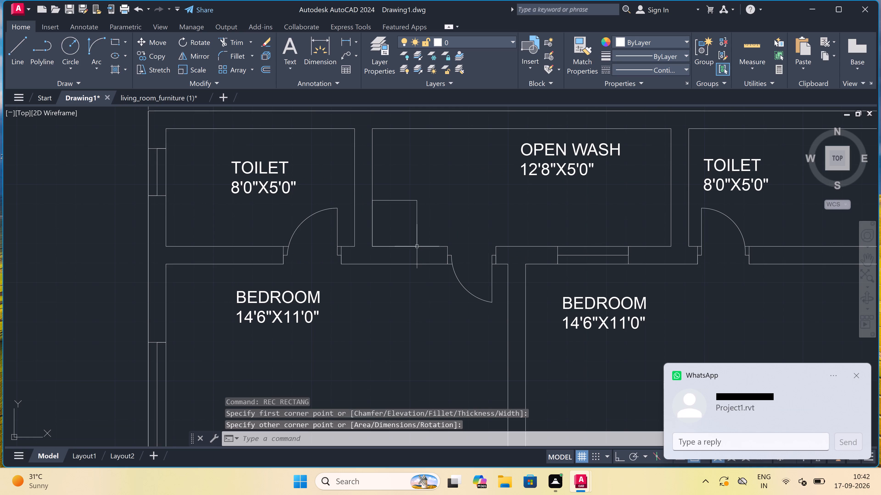
Draw a circle near the centre of the OPEN WASH corner rectangle, about half as wide as the rectangle.
key("c")
key("space")
scroll(379, 219, "up", 2)
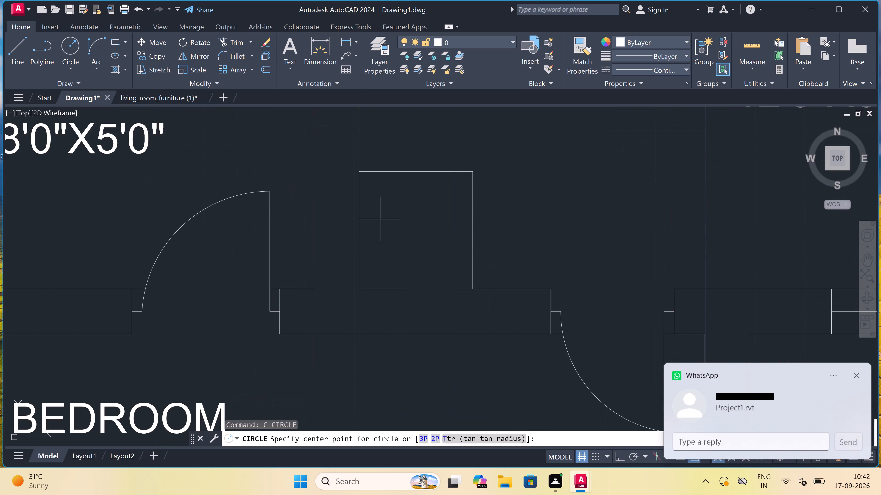
left_click(413, 228)
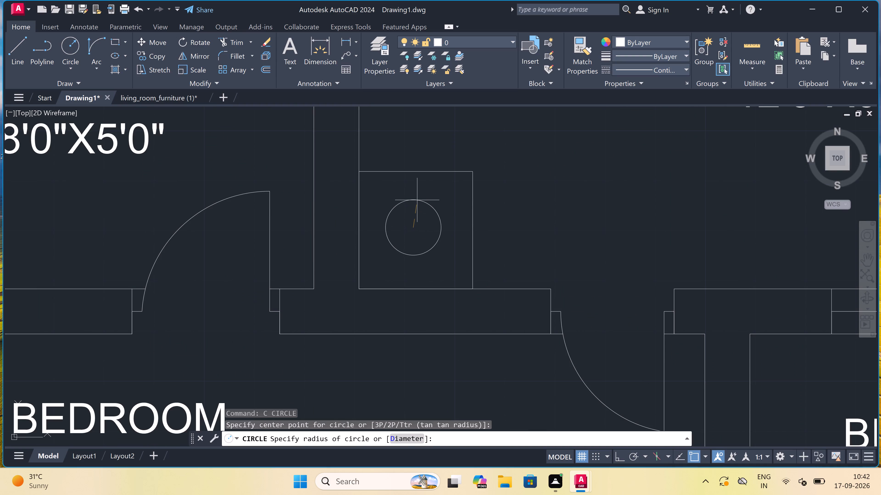
left_click(417, 199)
scroll(417, 198, "down", 3)
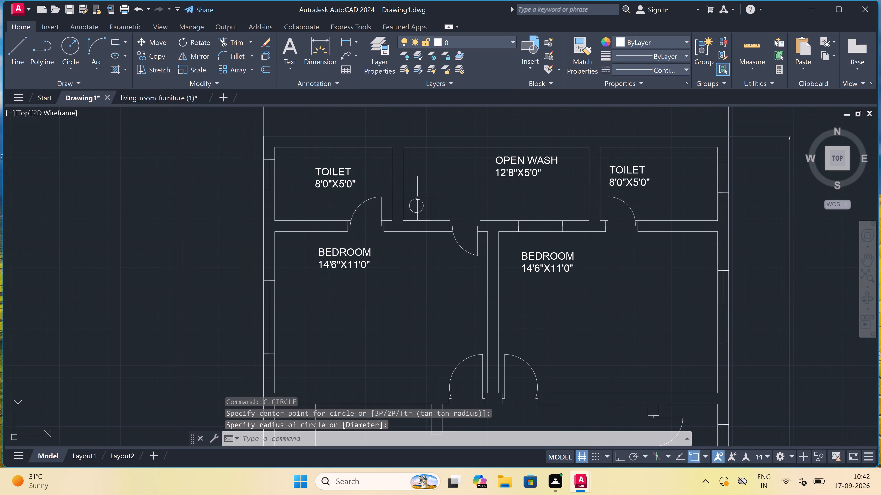
scroll(417, 198, "up", 3)
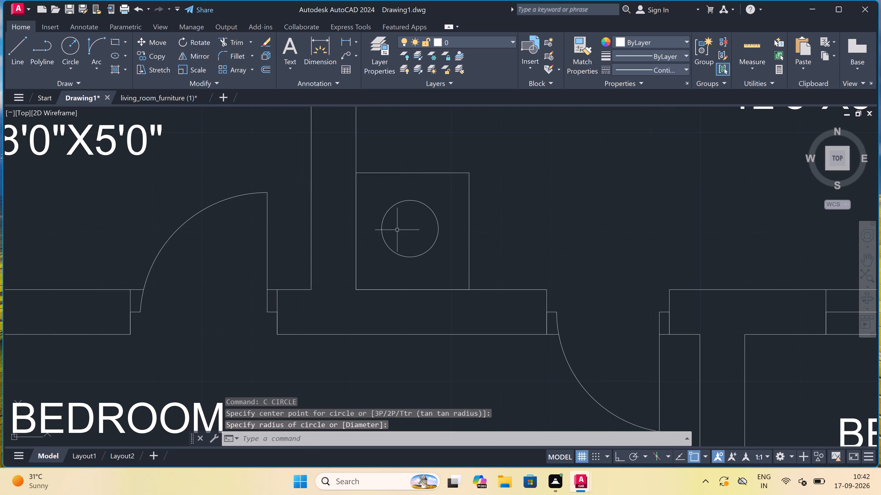
Look over the whole ground floor plan, from the open wash and bedrooms down to the kitchen and hall.
scroll(399, 233, "up", 1)
scroll(439, 195, "down", 3)
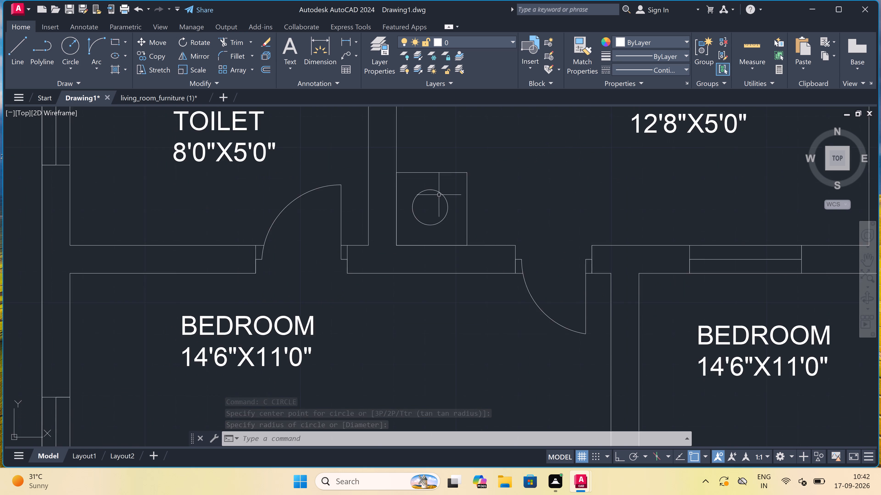
scroll(439, 195, "down", 3)
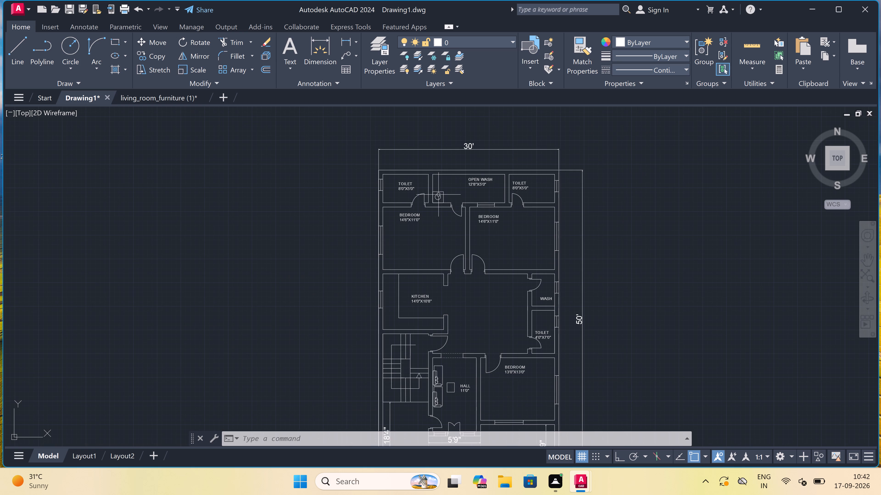
scroll(415, 237, "down", 2)
scroll(359, 310, "up", 2)
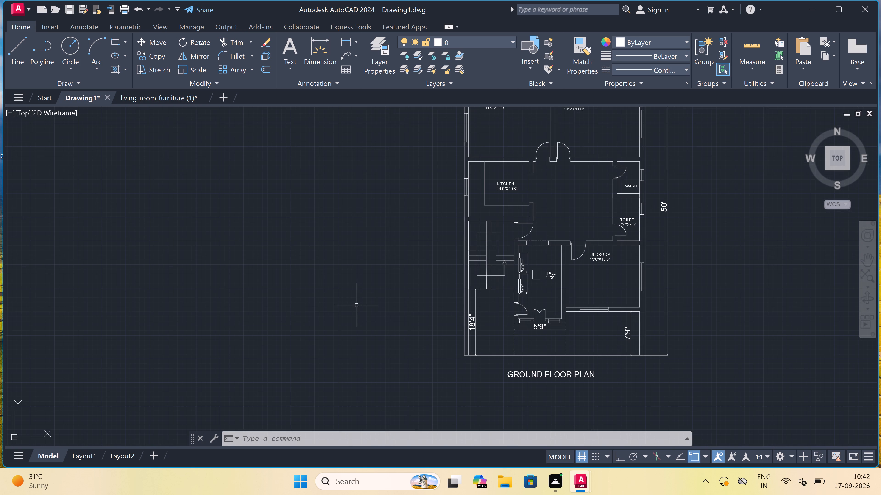
scroll(422, 253, "down", 1)
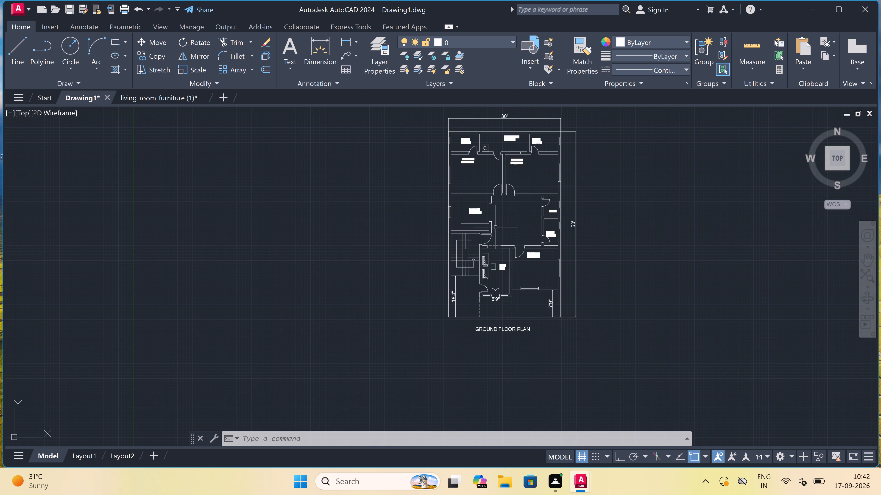
scroll(523, 189, "up", 2)
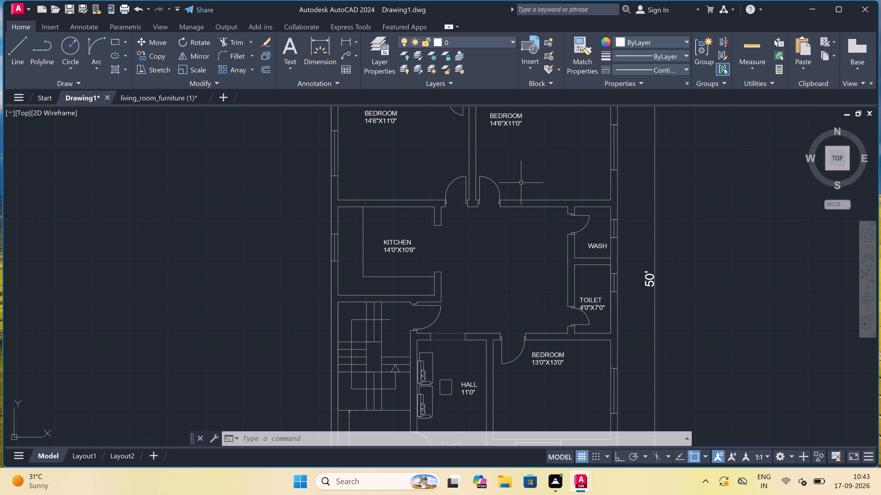
scroll(519, 179, "down", 3)
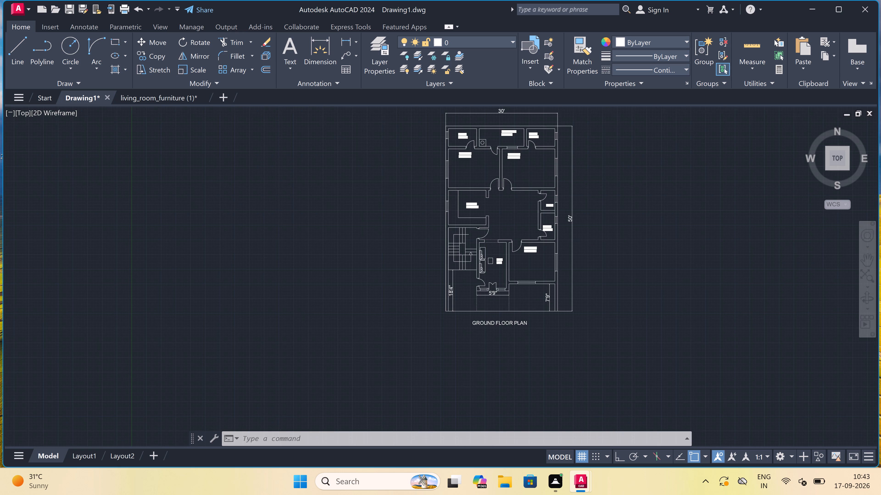
scroll(519, 180, "down", 1)
scroll(518, 164, "up", 5)
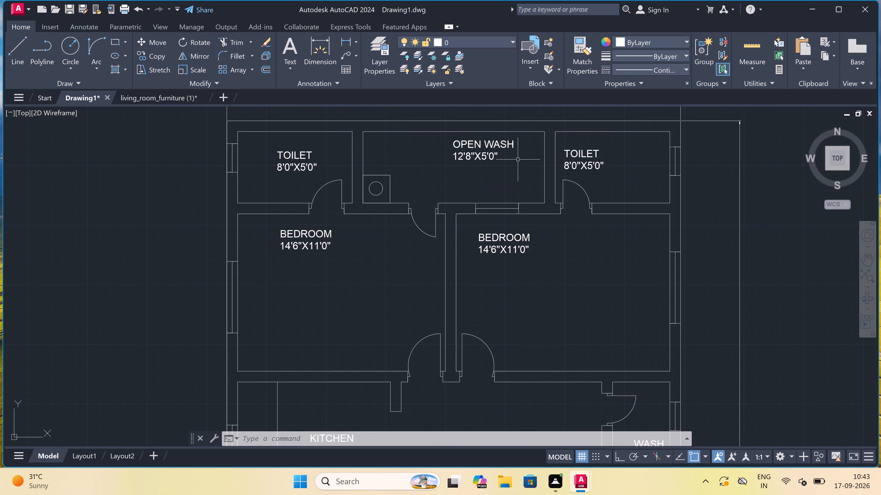
scroll(517, 160, "down", 2)
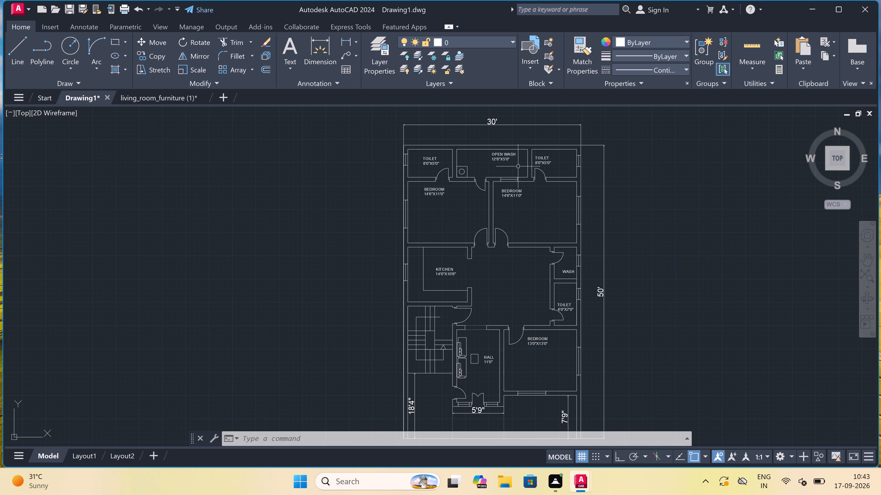
scroll(516, 222, "up", 2)
scroll(515, 218, "down", 3)
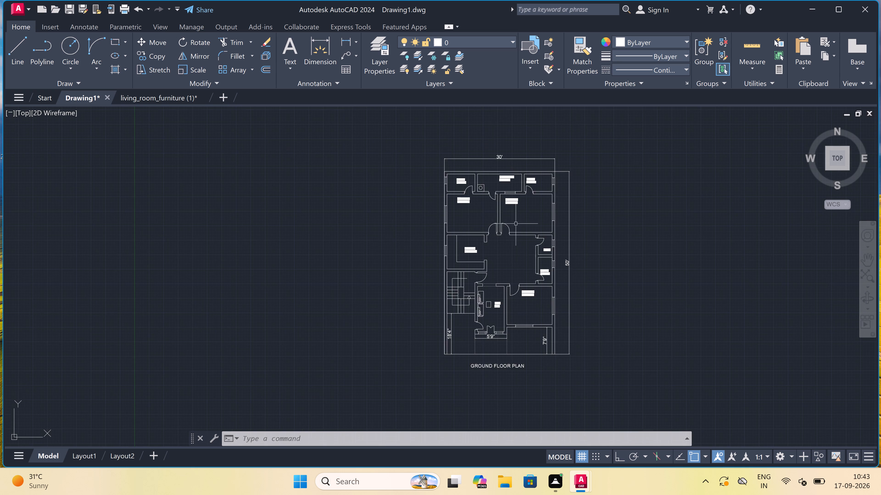
scroll(502, 306, "up", 2)
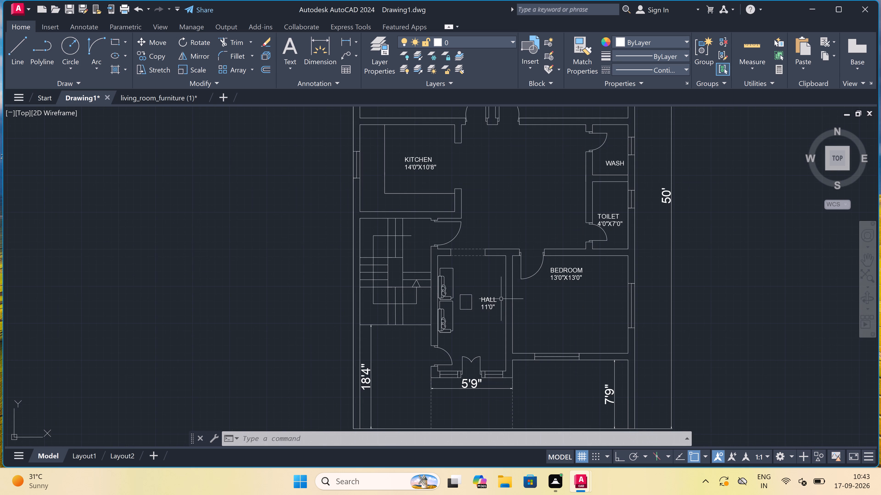
Open the recent drawing "ground floor plan -1 17-09-26.dwg".
left_click(18, 7)
scroll(143, 86, "up", 7)
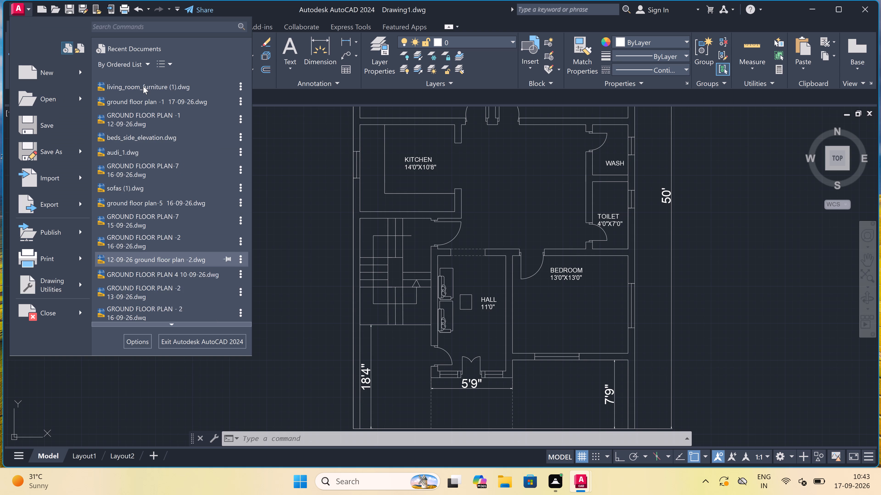
scroll(143, 86, "up", 10)
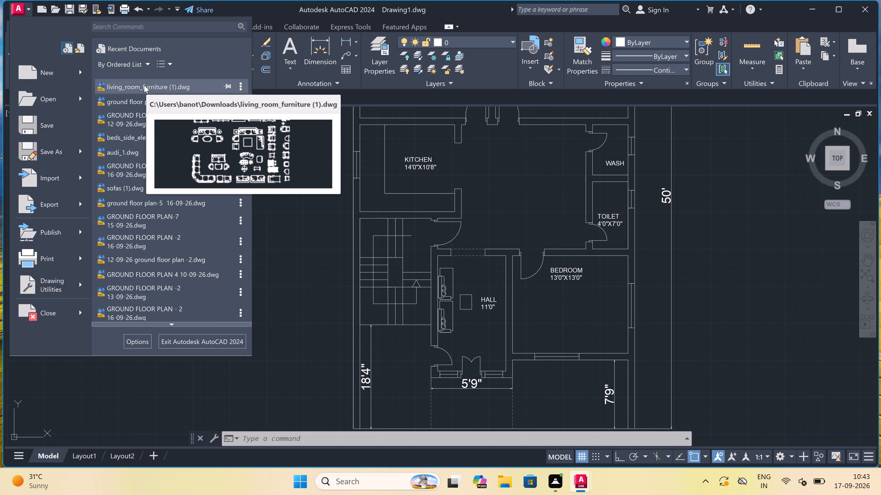
double_click(141, 95)
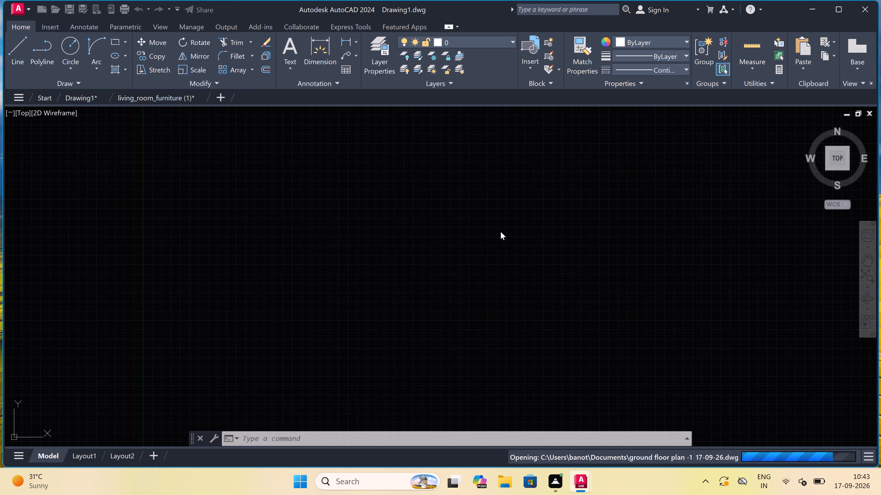
Copy the toilet fixture in the TOILET 4'X4' and the bed in the 12'X14'9.5" bedroom to the clipboard.
scroll(520, 270, "up", 3)
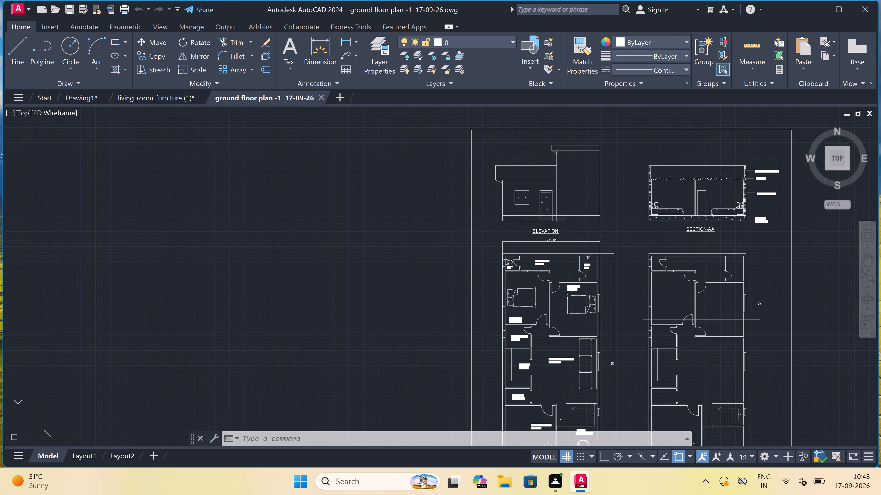
scroll(514, 258, "up", 4)
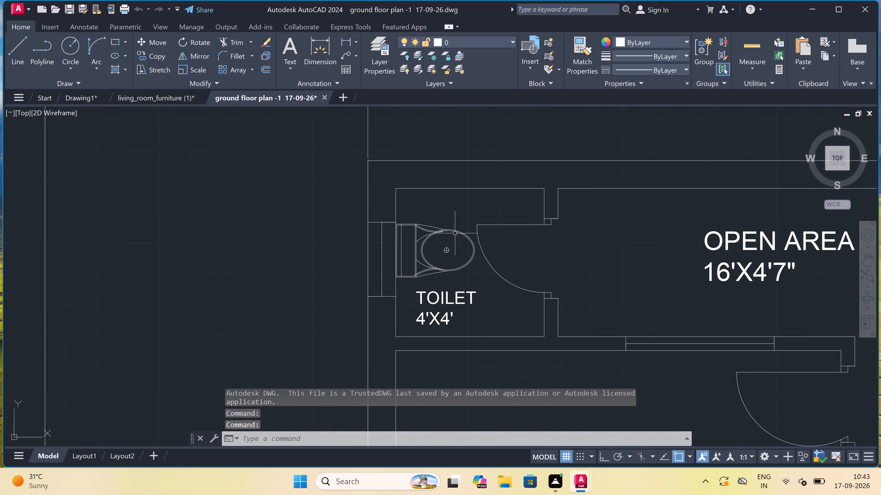
left_click(453, 229)
scroll(437, 237, "down", 5)
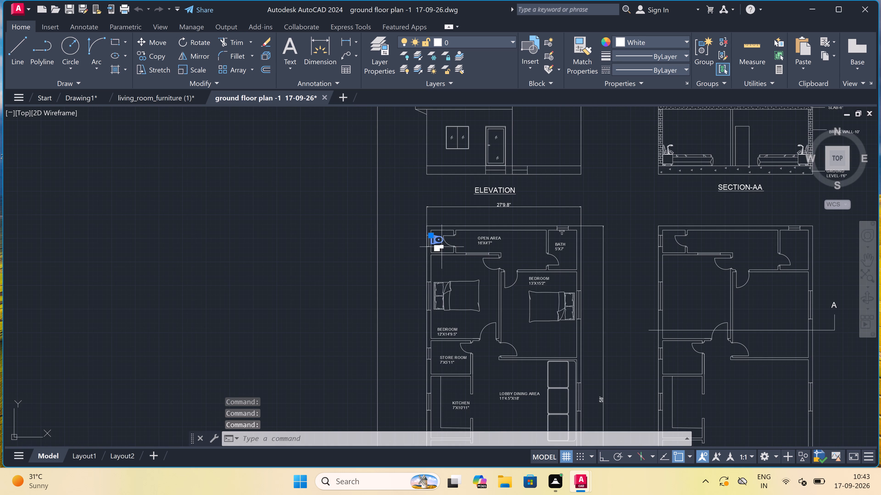
scroll(453, 291, "up", 2)
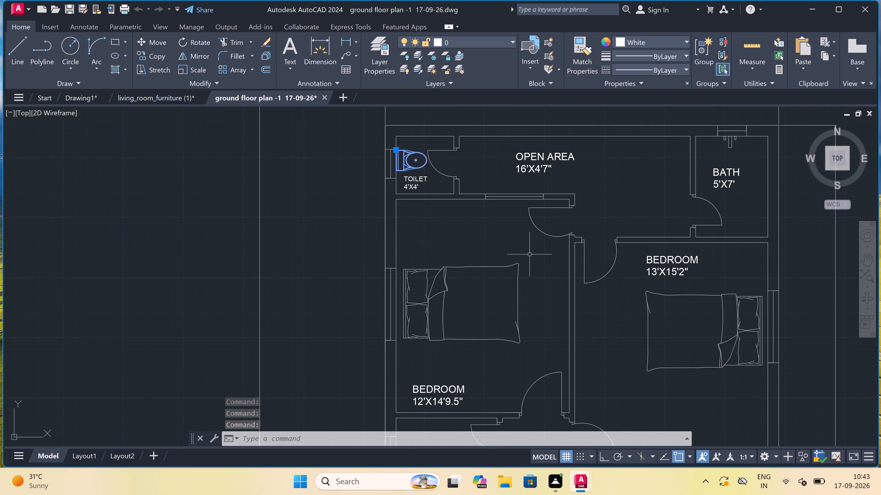
left_click_drag(532, 254, 527, 260)
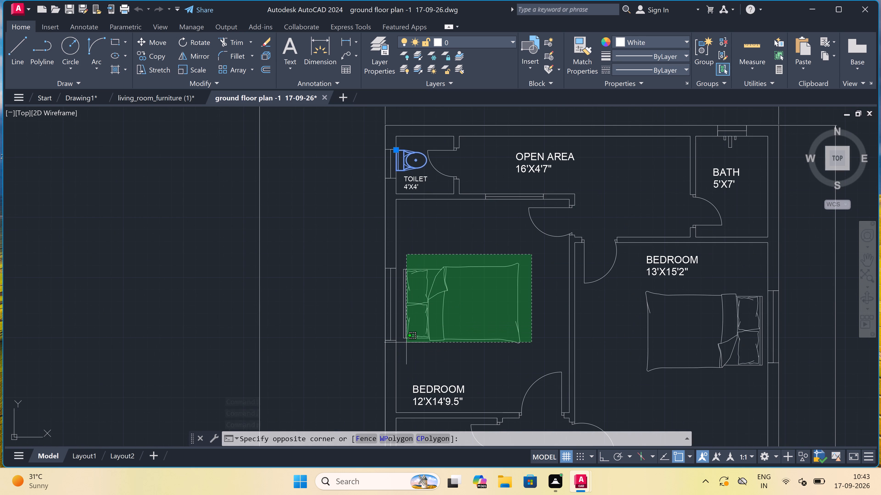
left_click(406, 342)
scroll(399, 322, "up", 2)
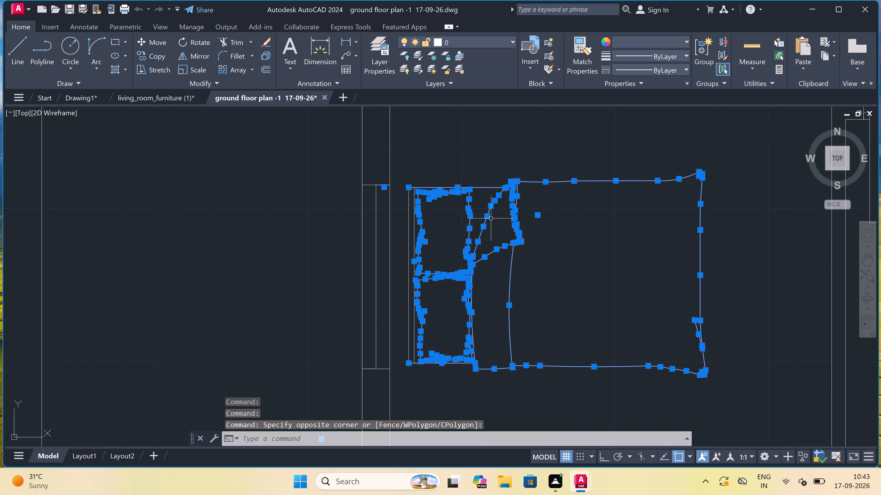
left_click_drag(512, 165, 509, 173)
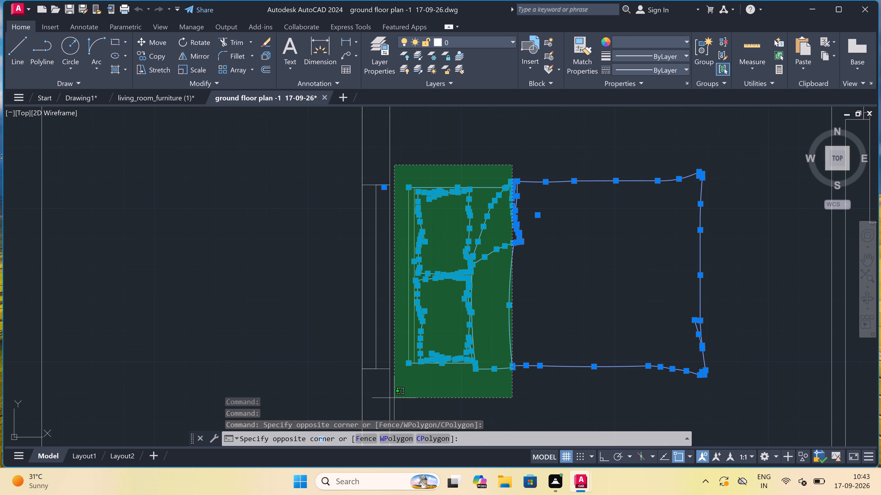
left_click(396, 397)
scroll(451, 289, "down", 6)
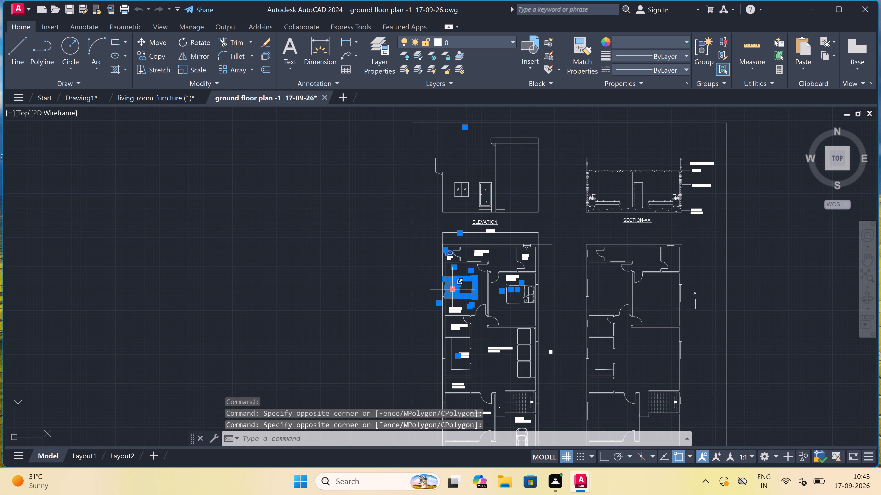
key("ctrl+c")
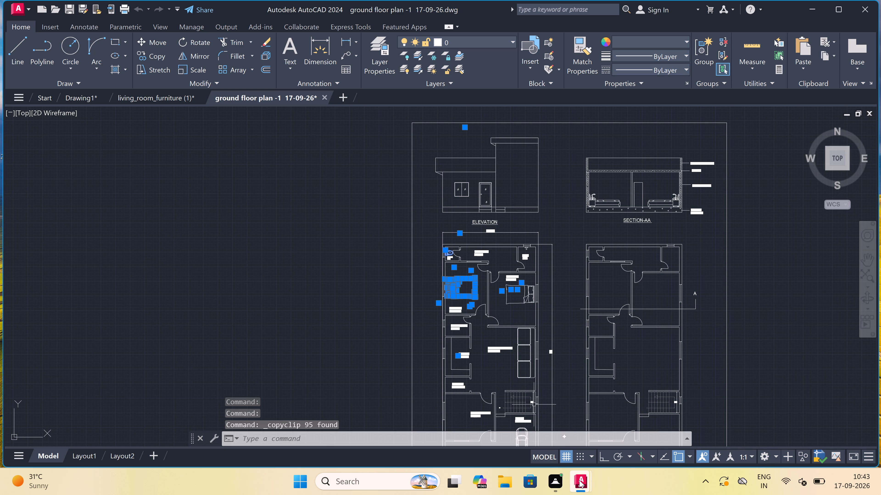
Switch to Drawing1 and paste the toilet fixture and bed in the empty space west of the floor plan.
left_click(494, 430)
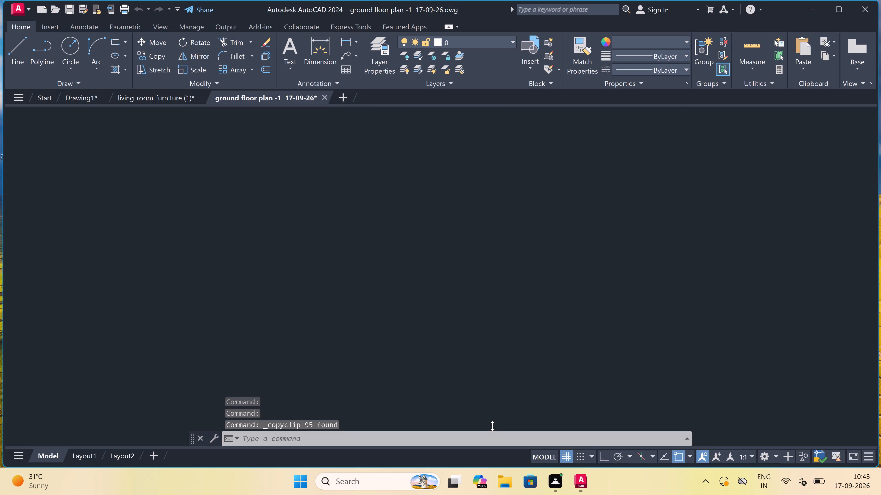
key("ctrl+v")
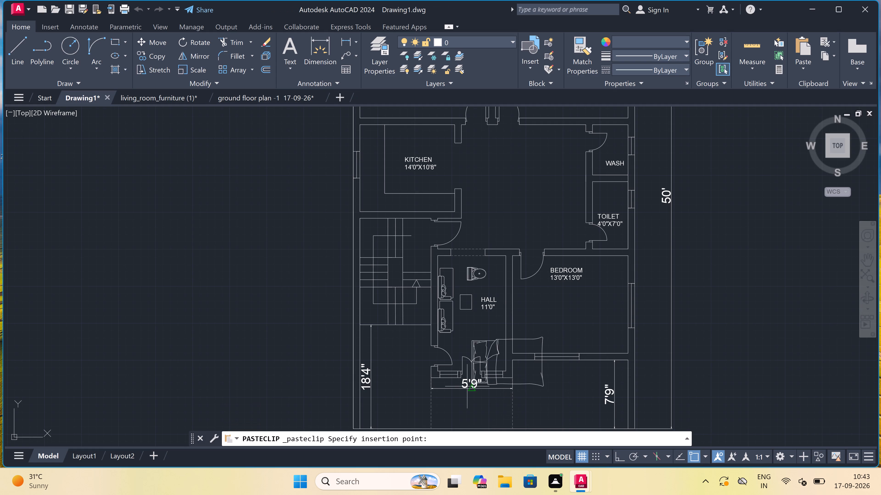
left_click(234, 283)
Move the pasted bed into the northwest 14'6"X11'0" bedroom, below its label, with the pillows beside the west wall.
scroll(231, 284, "down", 2)
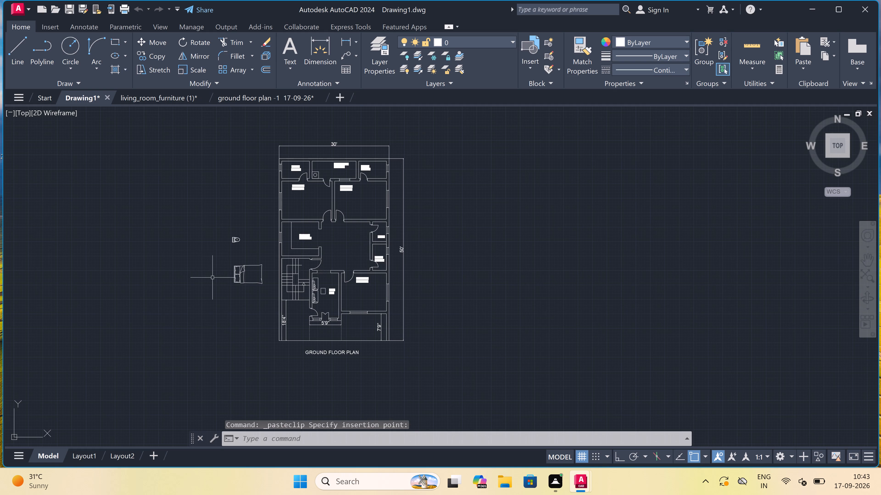
scroll(212, 244, "up", 2)
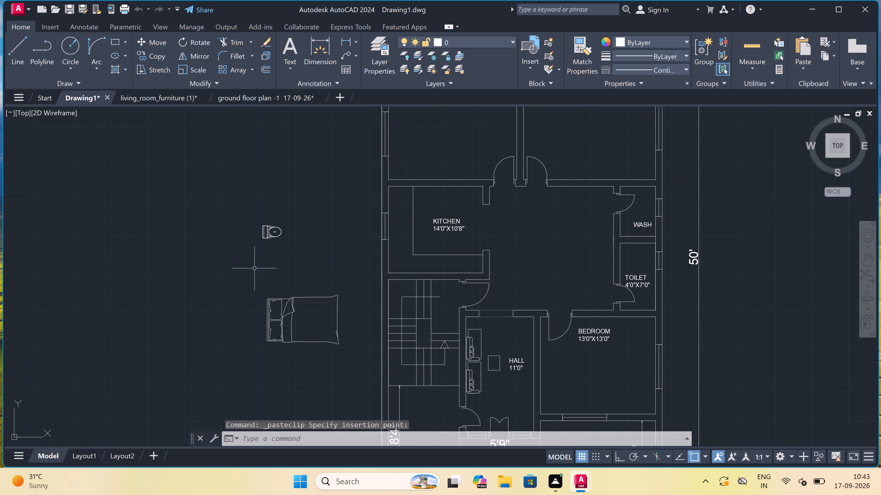
left_click_drag(357, 283, 358, 287)
left_click(226, 357)
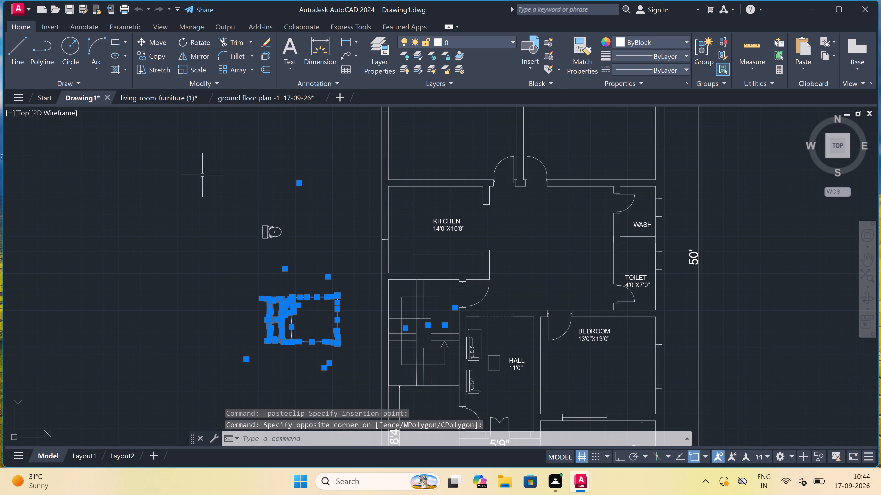
left_click(151, 38)
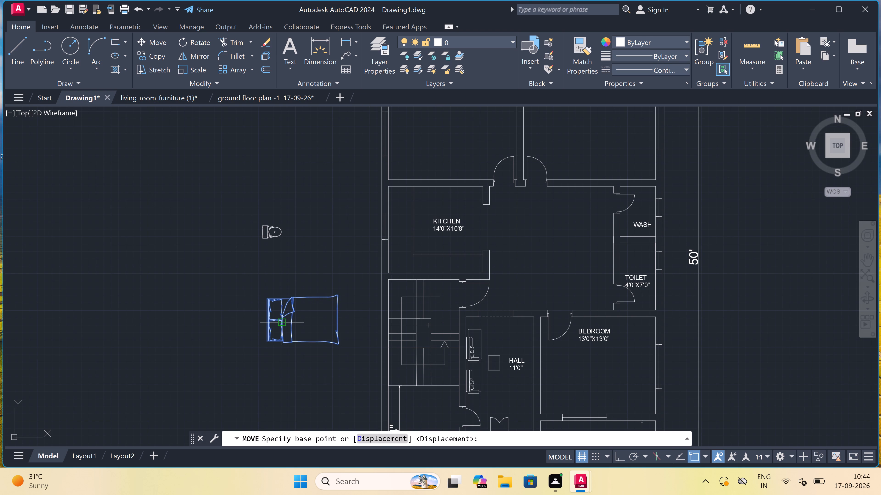
left_click_drag(284, 321, 283, 317)
scroll(320, 268, "down", 4)
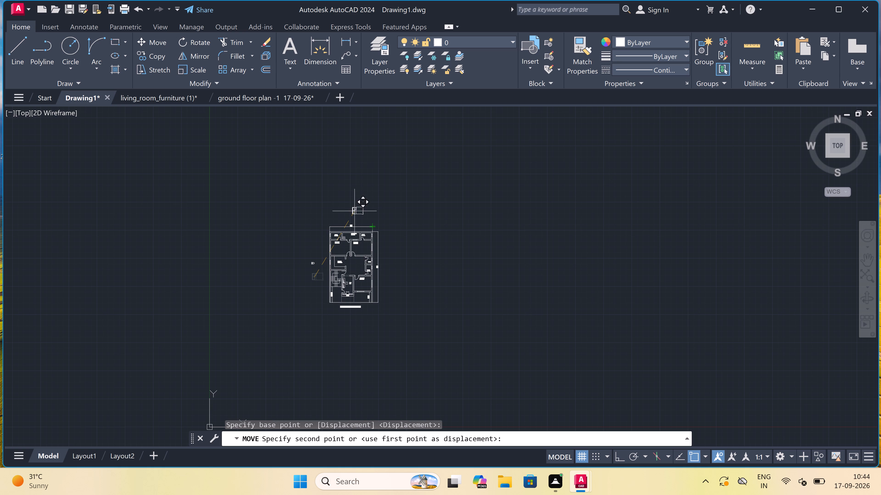
scroll(342, 245, "up", 4)
scroll(265, 271, "up", 1)
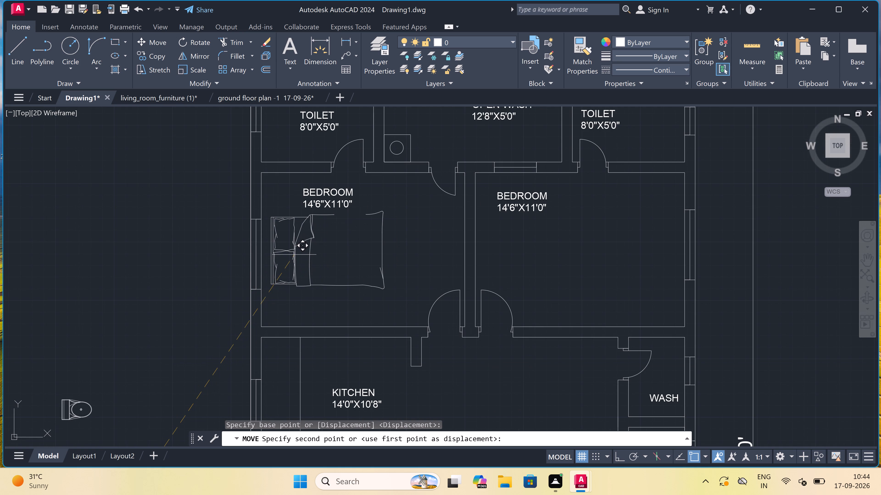
left_click(288, 253)
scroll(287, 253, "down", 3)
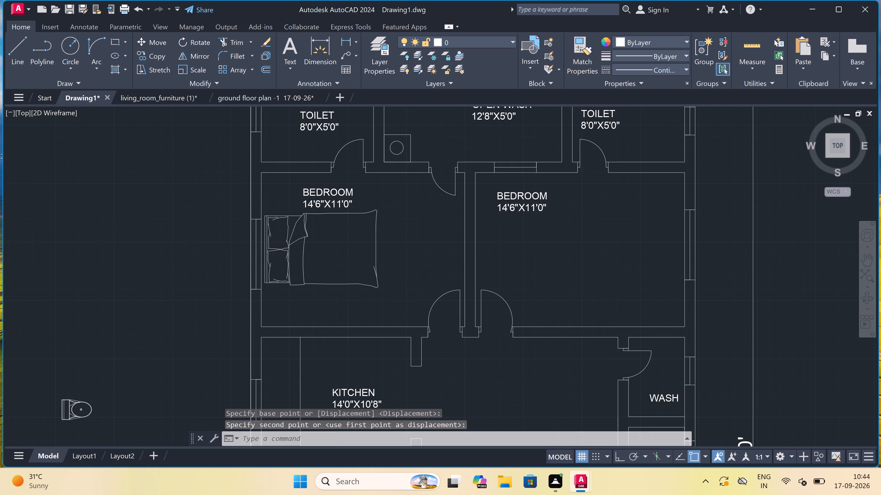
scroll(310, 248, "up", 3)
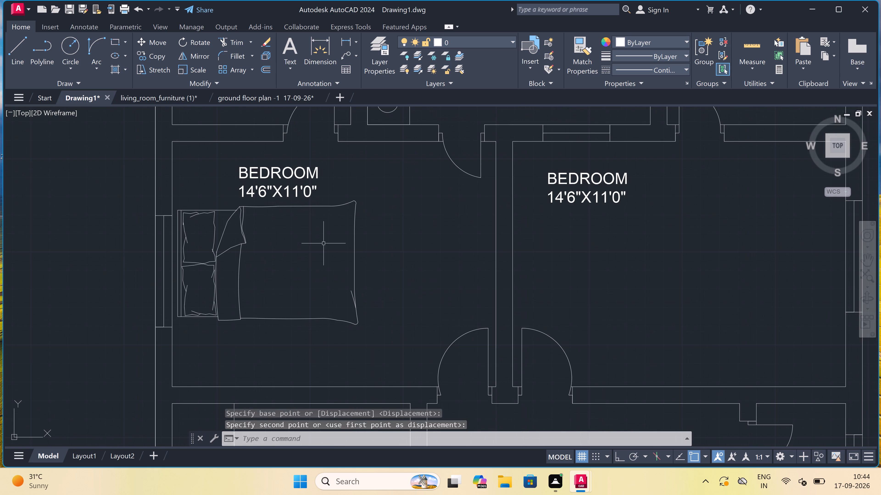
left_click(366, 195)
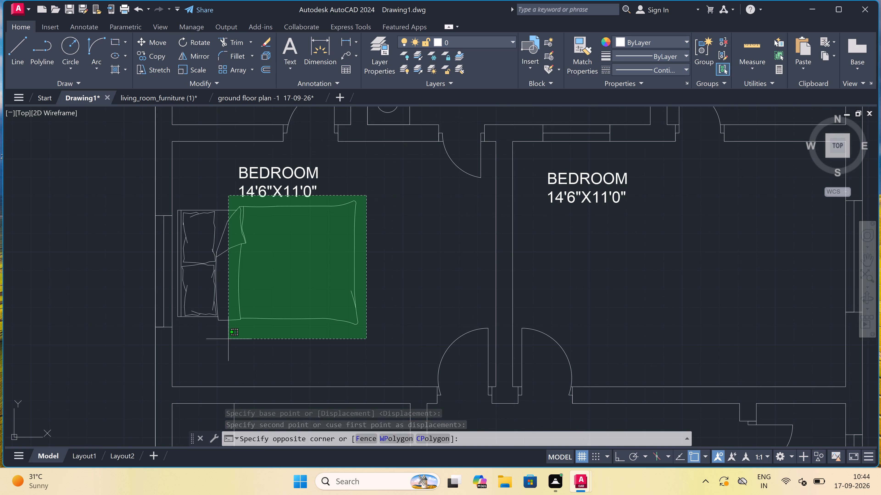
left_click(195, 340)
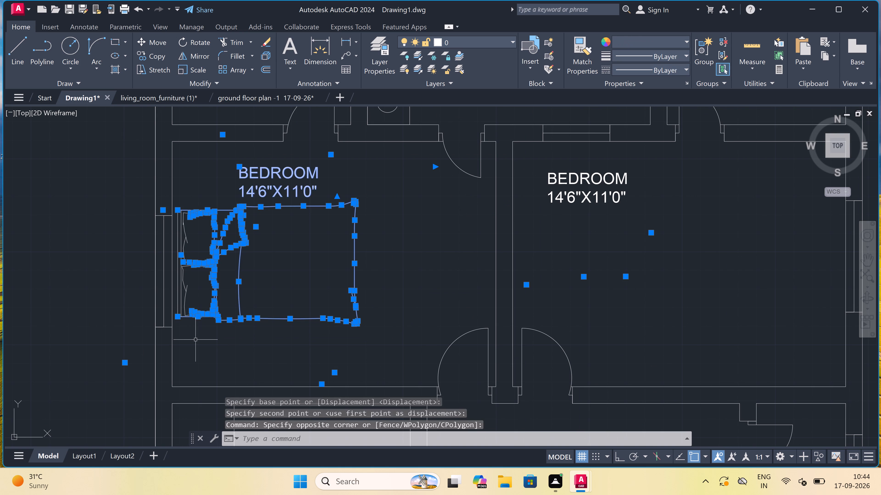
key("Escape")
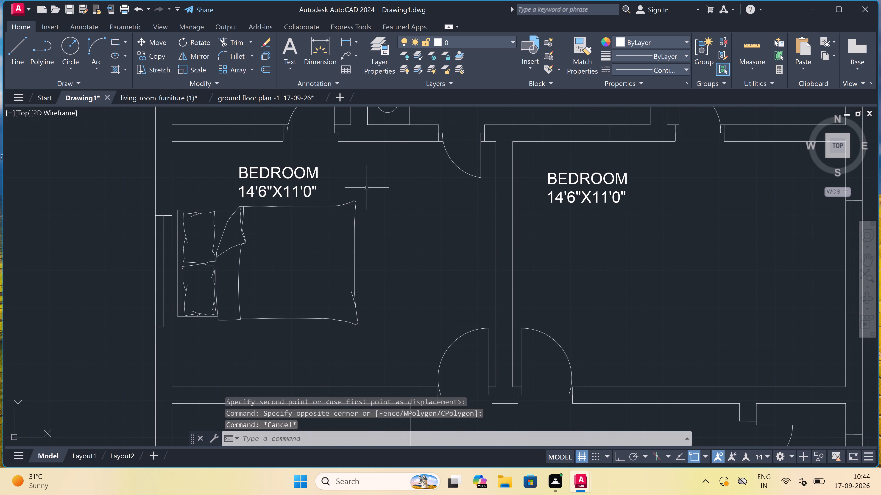
Copy the whole bed in the northwest 14'6"X11'0" bedroom to the empty space east of the floor plan.
left_click(364, 204)
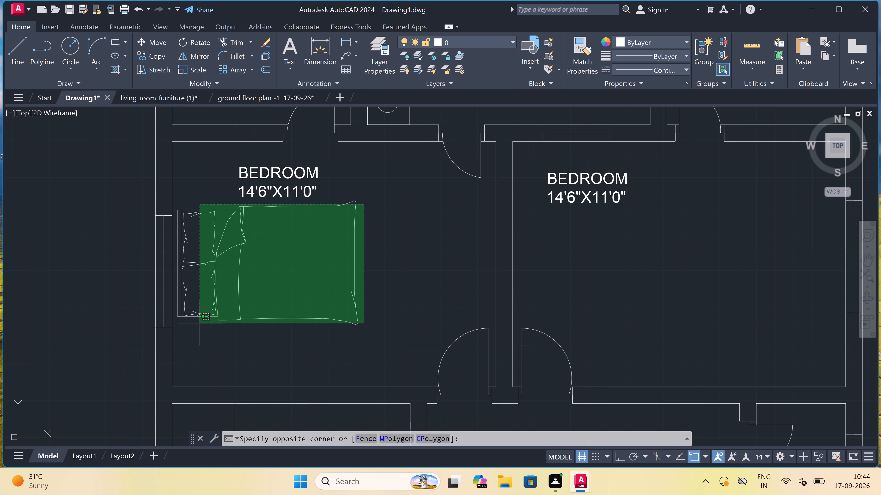
left_click(176, 330)
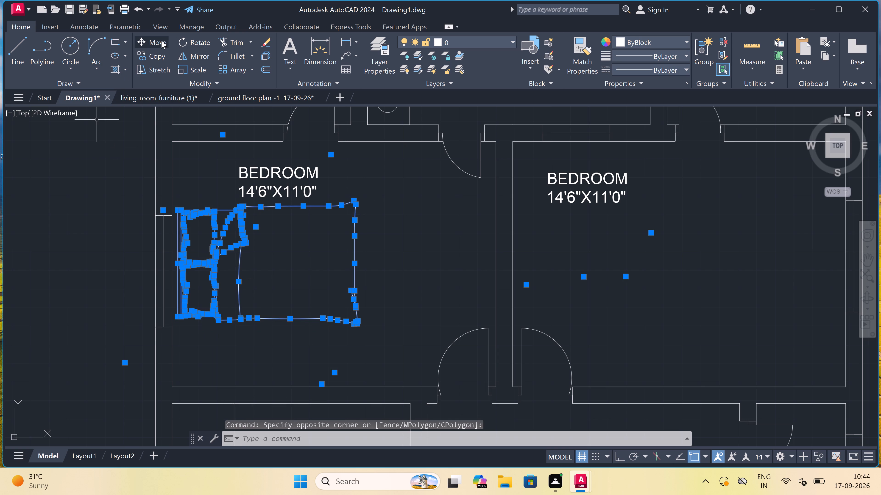
left_click(155, 53)
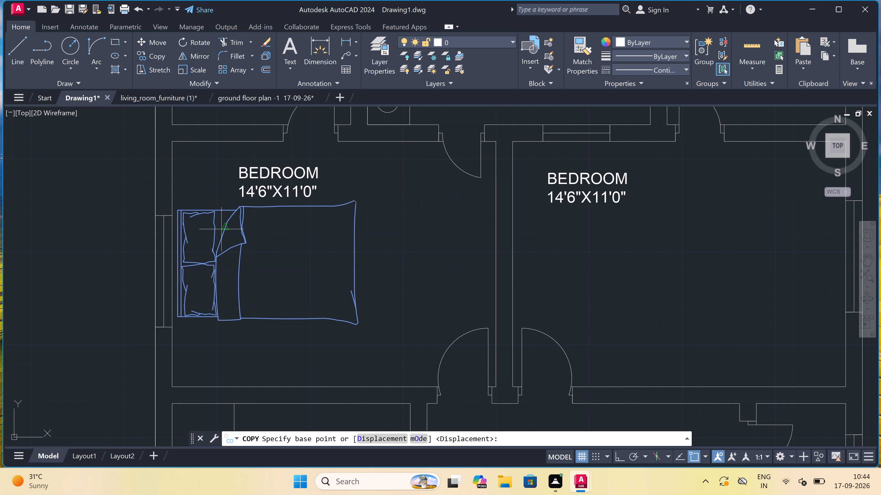
left_click_drag(221, 232, 224, 232)
scroll(388, 204, "down", 3)
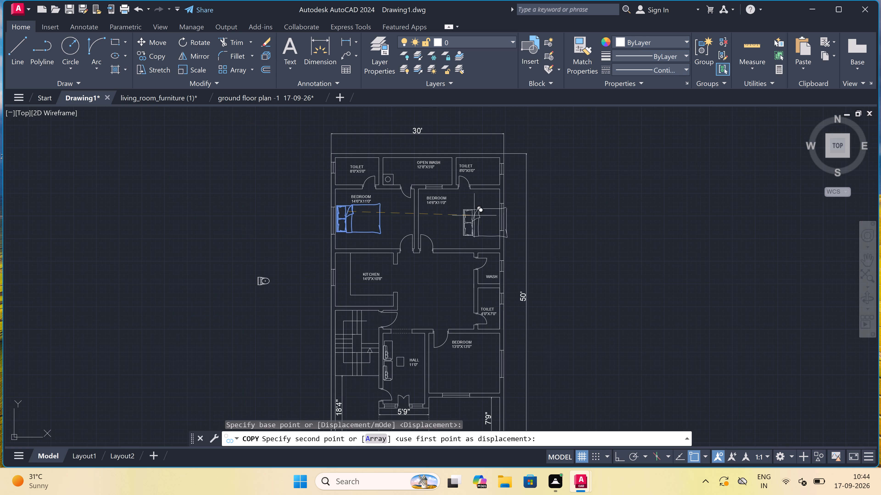
scroll(541, 222, "down", 1)
scroll(546, 255, "up", 1)
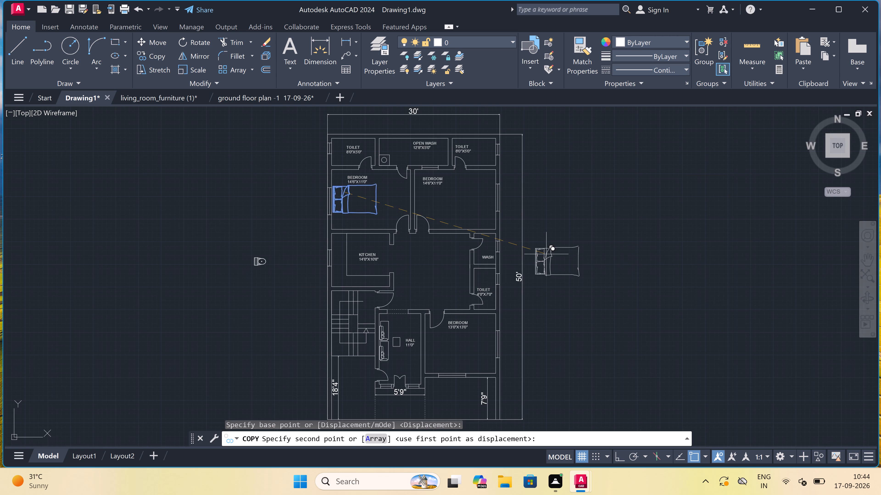
left_click(583, 240)
key("Escape")
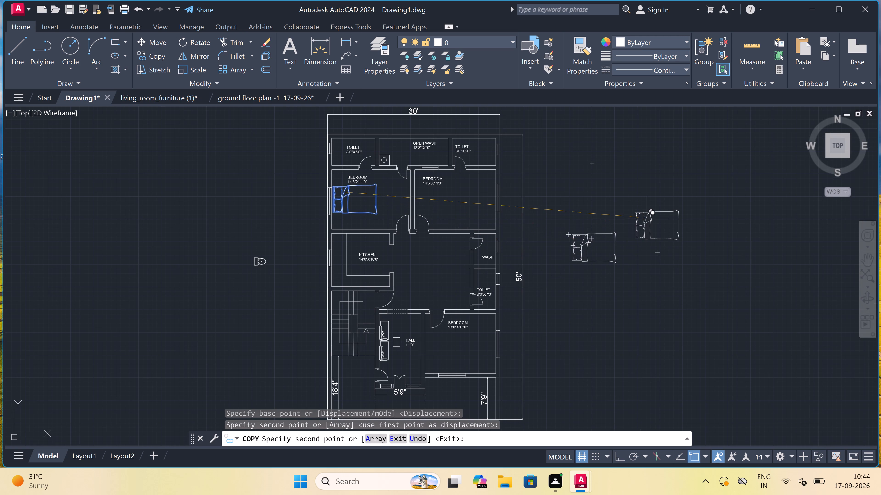
Rotate the bed copy outside the plan by half a turn, with Ortho on, so its pillows face east.
left_click_drag(649, 211, 631, 229)
double_click(557, 277)
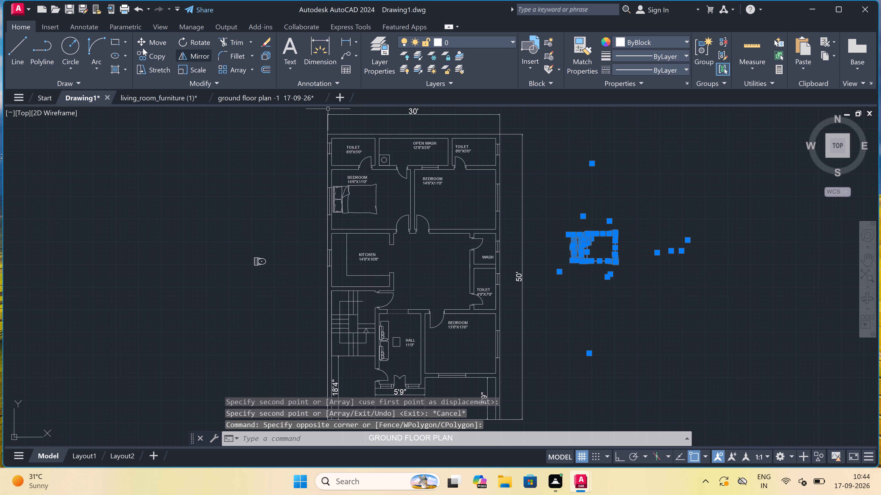
left_click_drag(181, 40, 185, 42)
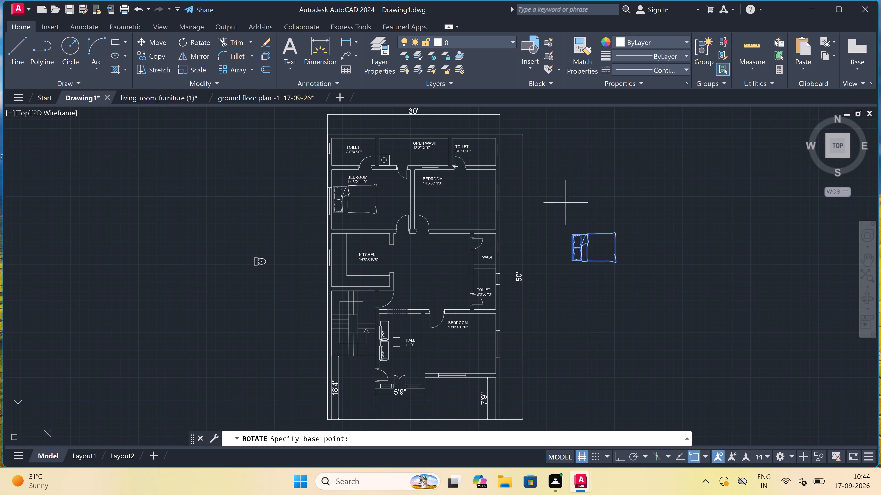
left_click_drag(596, 248, 595, 251)
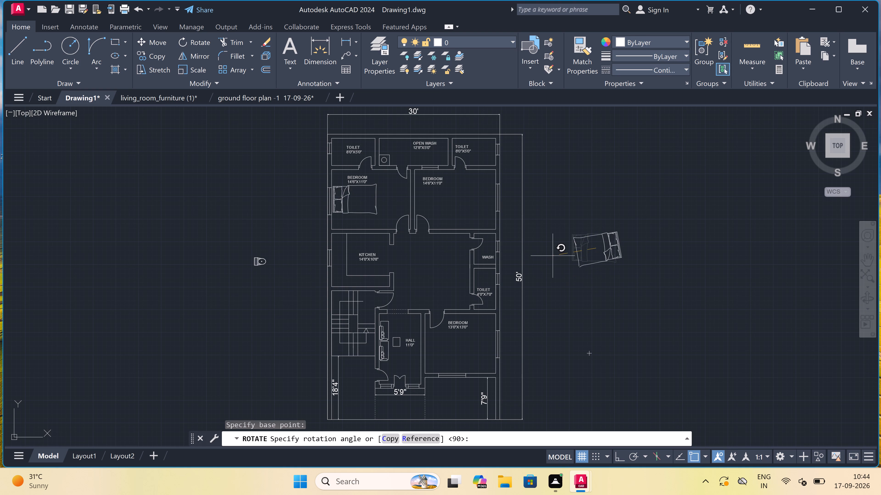
key("F8")
left_click(551, 247)
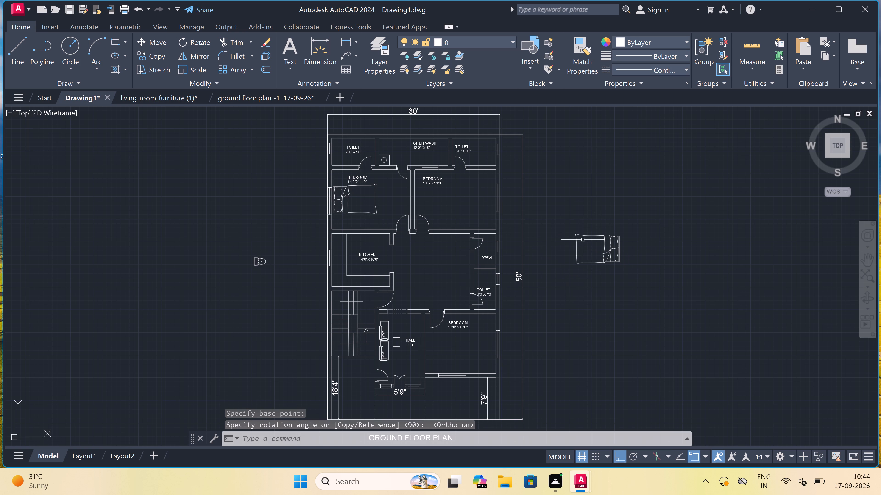
Copy the rotated bed, with Ortho off, into the northeast 14'6"X11'0" bedroom with its pillows beside the east wall.
left_click_drag(642, 220, 627, 228)
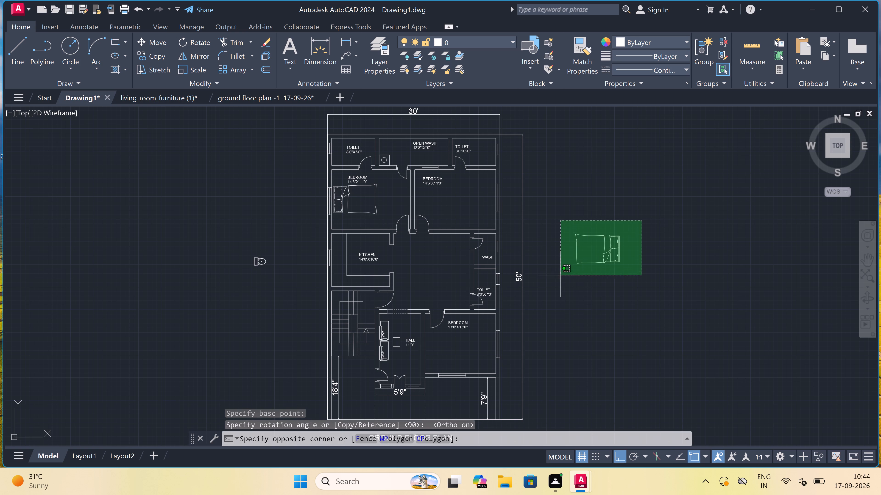
left_click(562, 275)
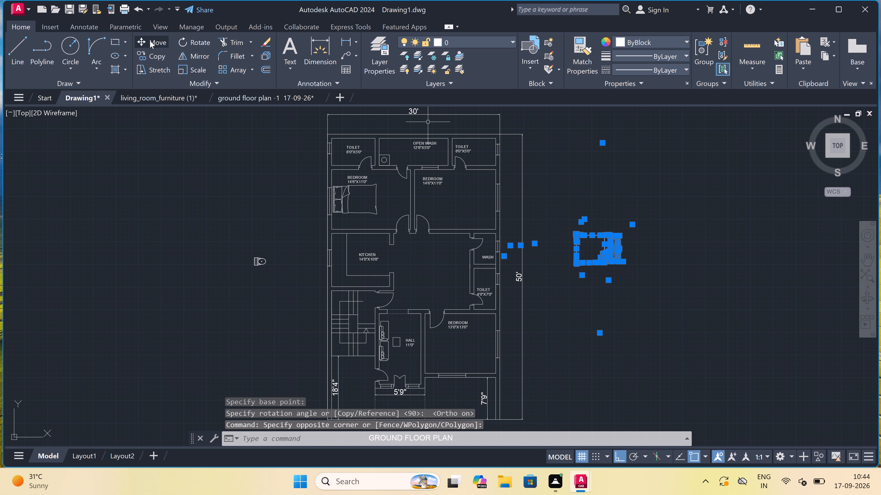
left_click(153, 53)
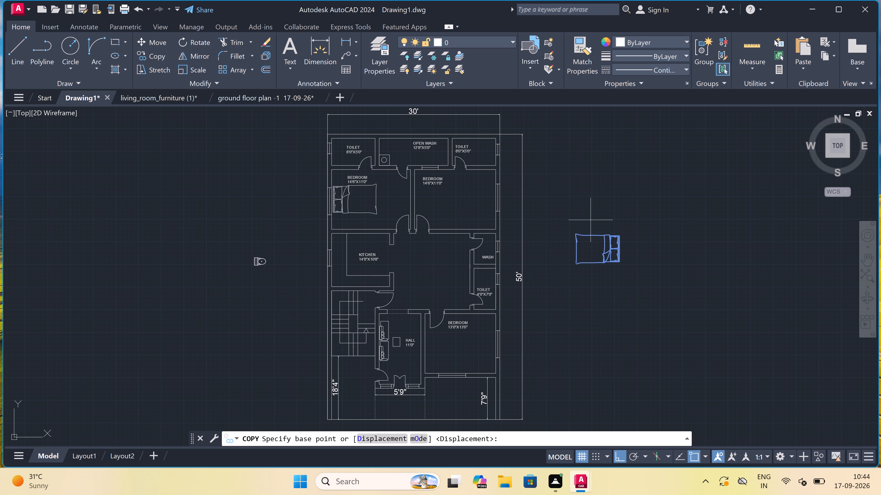
left_click_drag(600, 246, 603, 244)
key("F8")
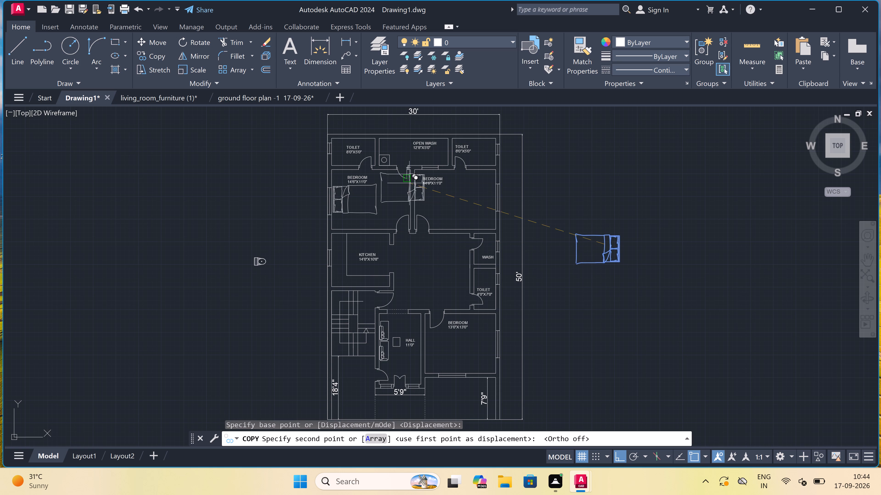
scroll(438, 192, "up", 3)
scroll(480, 192, "down", 1)
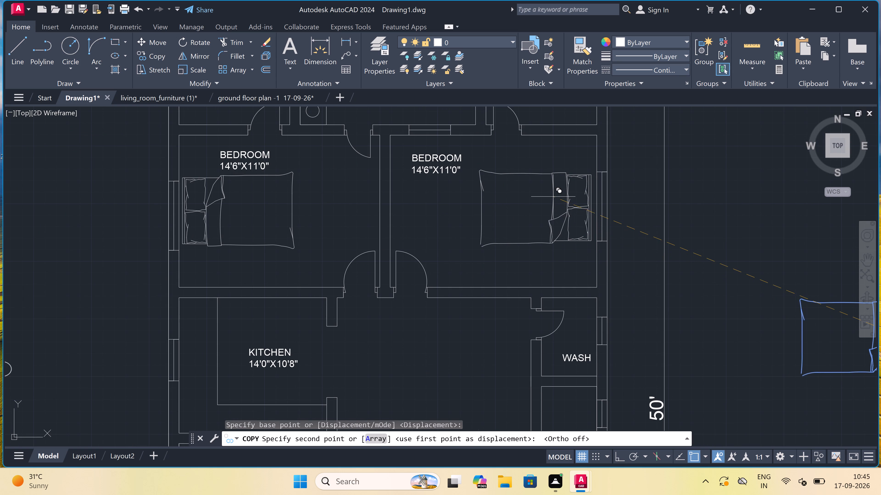
left_click(555, 195)
Place another copy of the rotated bed in the 13'0"X13'0" bedroom, below its label with the pillows beside the east wall.
scroll(547, 185, "down", 4)
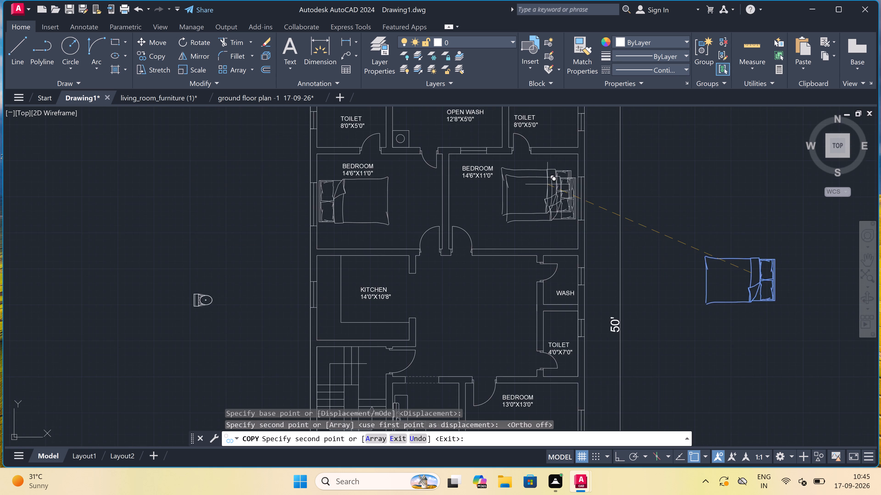
scroll(533, 264, "up", 3)
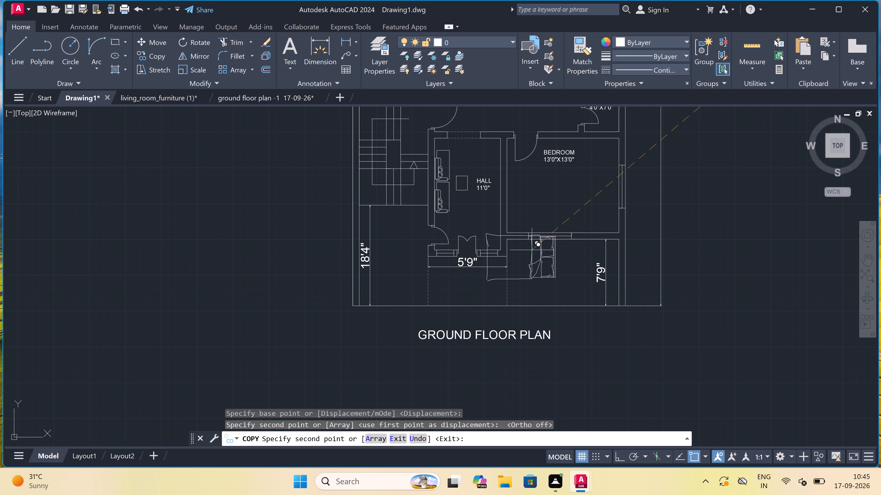
scroll(577, 185, "up", 1)
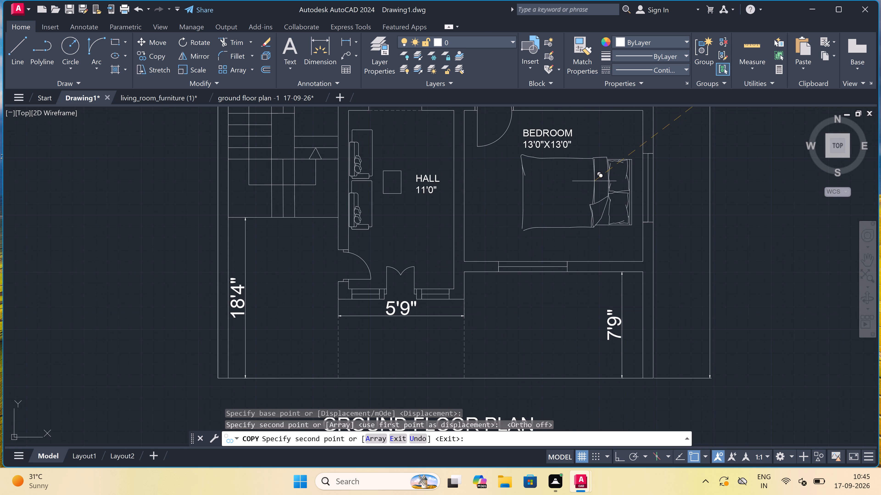
left_click(603, 179)
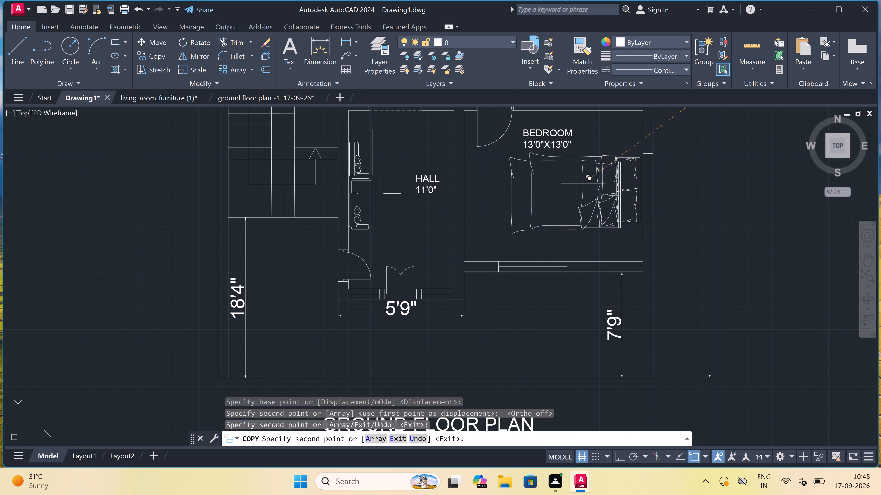
key("Escape")
Delete the spare bed in the empty space east of the floor plan.
scroll(536, 185, "down", 5)
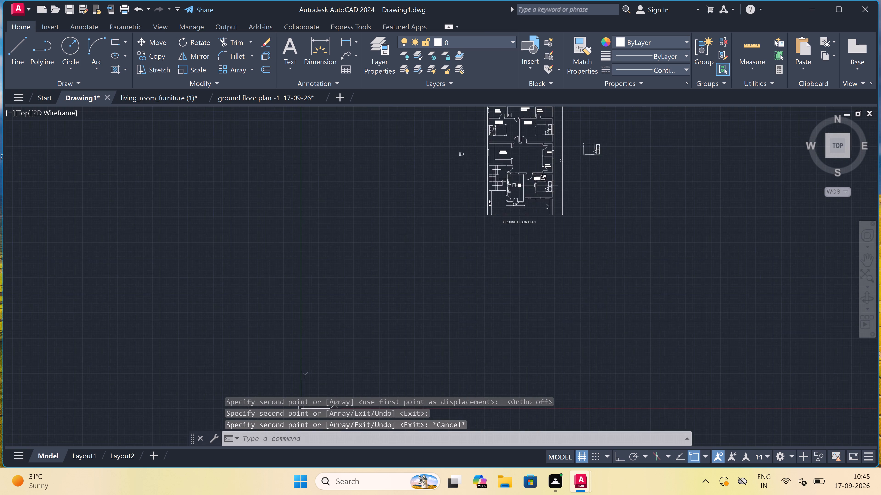
scroll(567, 160, "up", 2)
left_click_drag(601, 149, 585, 168)
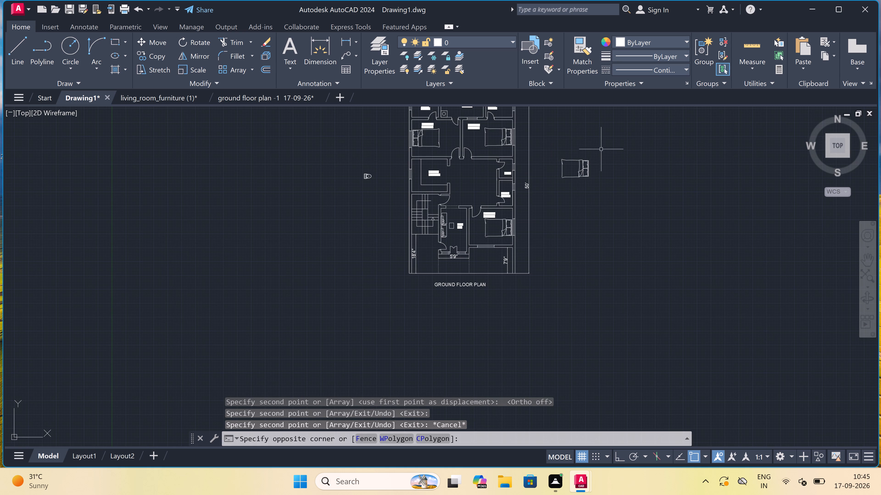
left_click(549, 203)
key("Delete")
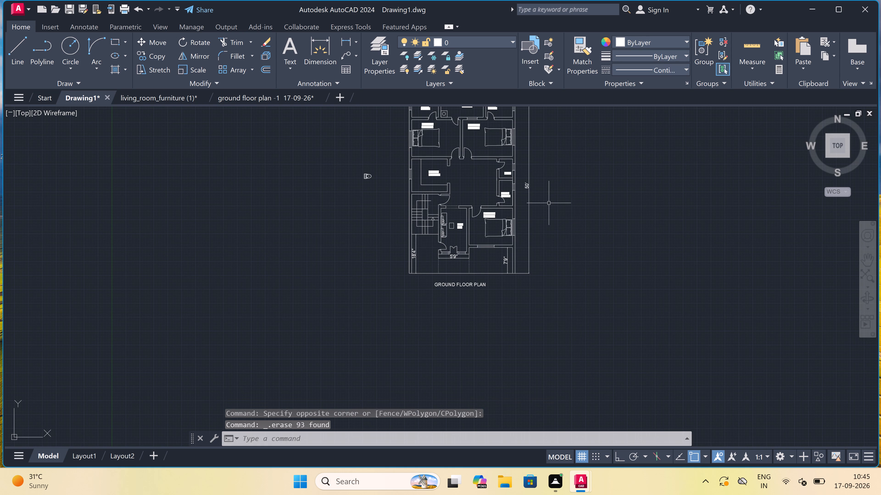
Underline the GROUND FLOOR PLAN title with a horizontal line about 16'-0" long, drawn with Ortho on.
scroll(546, 206, "down", 3)
scroll(512, 242, "up", 3)
scroll(510, 228, "down", 3)
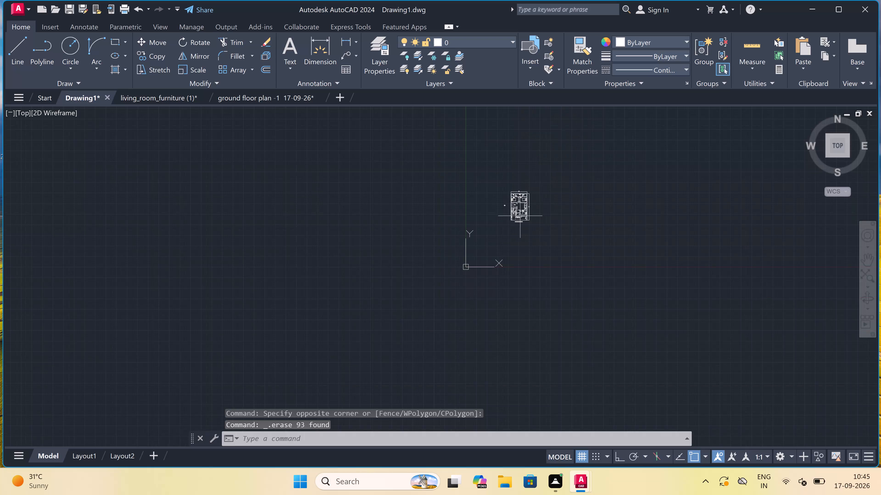
scroll(520, 216, "up", 4)
scroll(502, 246, "up", 2)
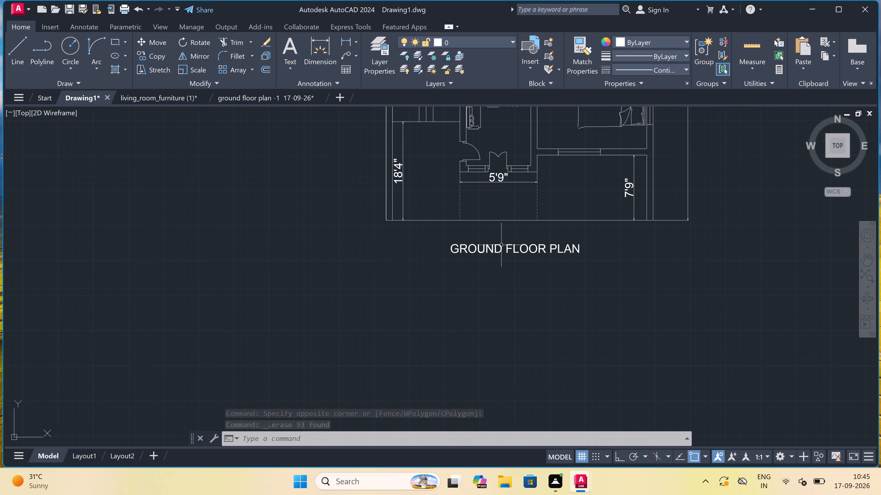
type("L")
key("space")
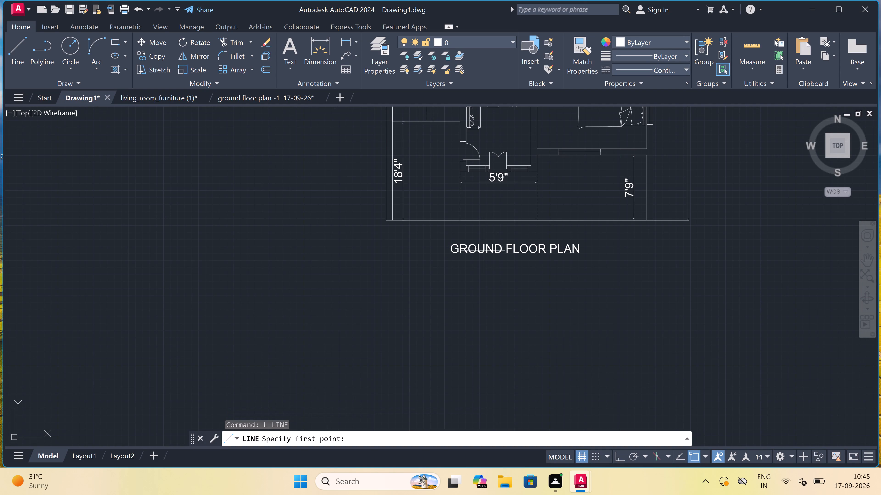
scroll(465, 256, "up", 3)
scroll(407, 263, "up", 3)
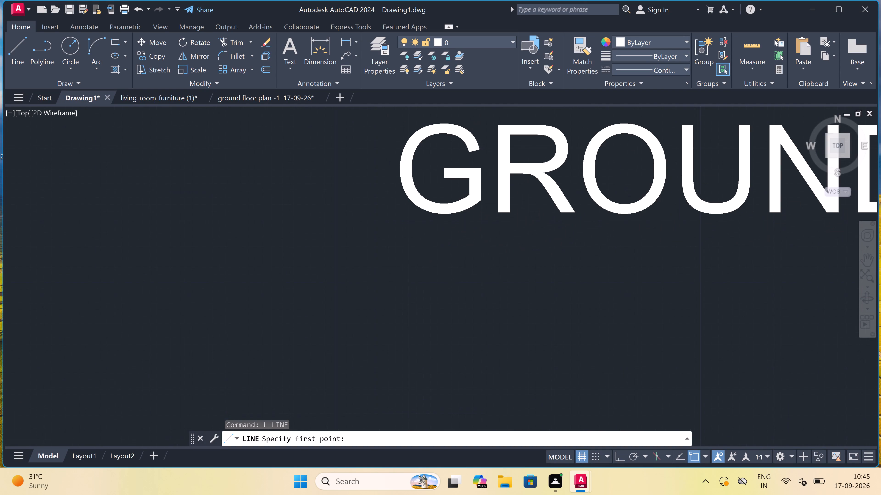
left_click_drag(369, 257, 377, 258)
scroll(707, 238, "down", 1)
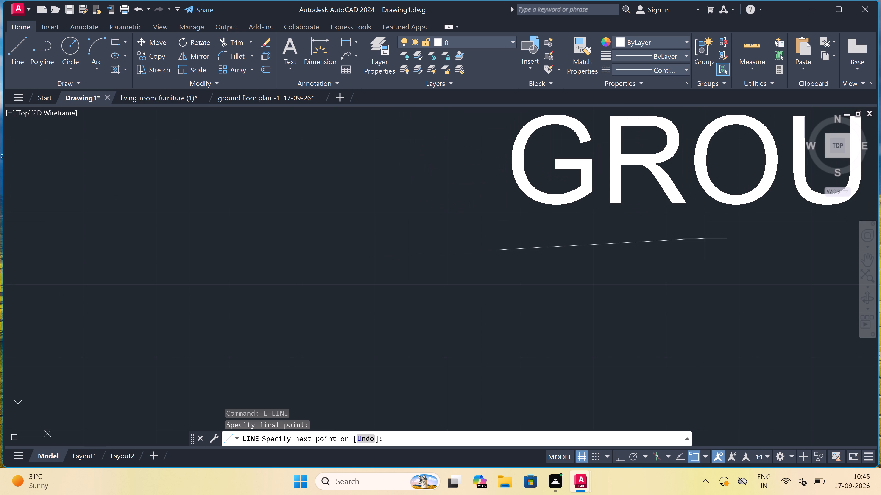
key("F8")
scroll(689, 238, "down", 6)
scroll(0, 0, "down", 2)
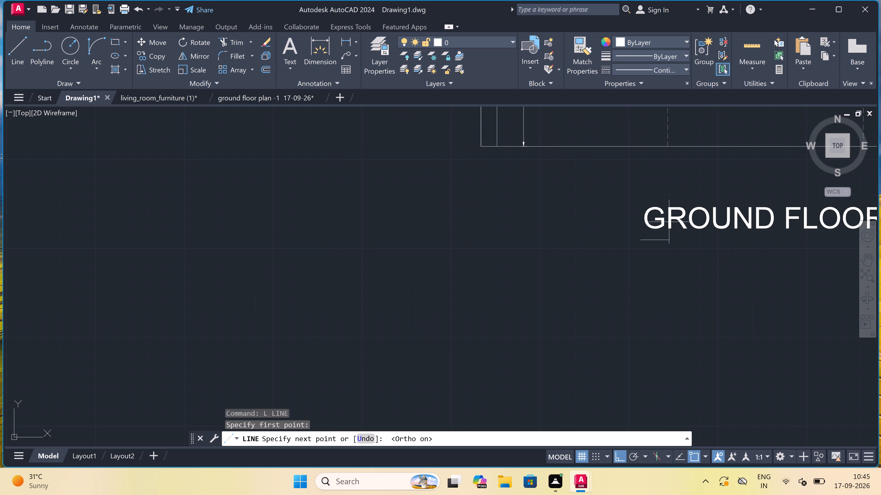
scroll(43, 0, "down", 3)
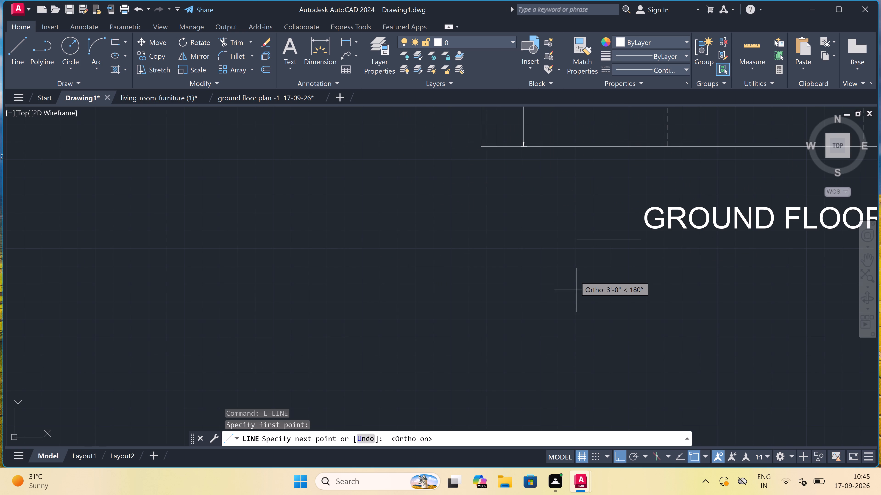
scroll(574, 276, "down", 4)
scroll(652, 269, "up", 4)
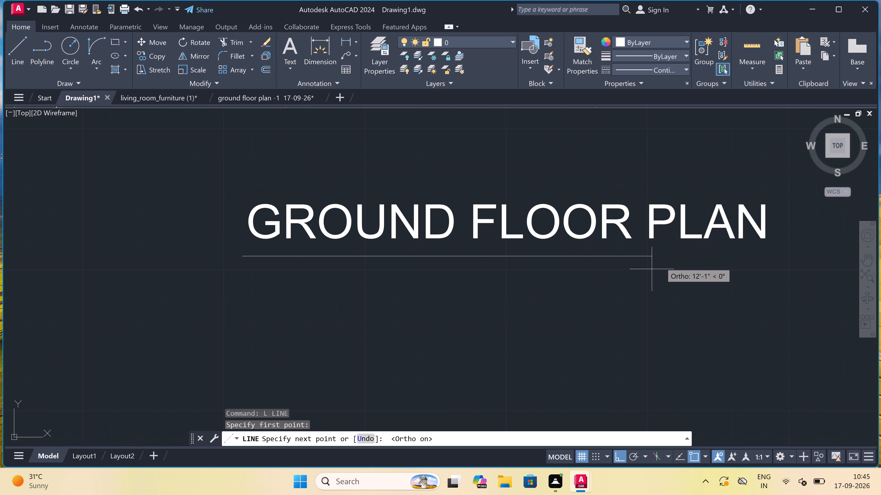
scroll(727, 247, "down", 3)
scroll(734, 248, "up", 3)
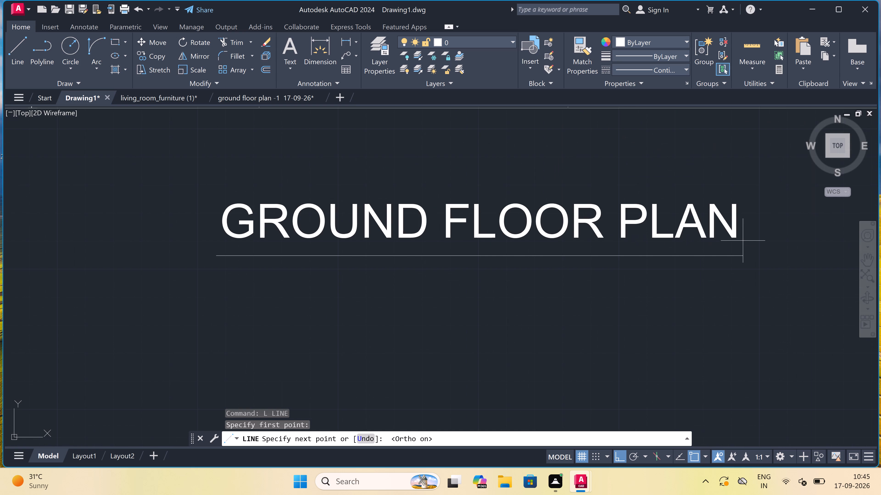
scroll(752, 250, "up", 4)
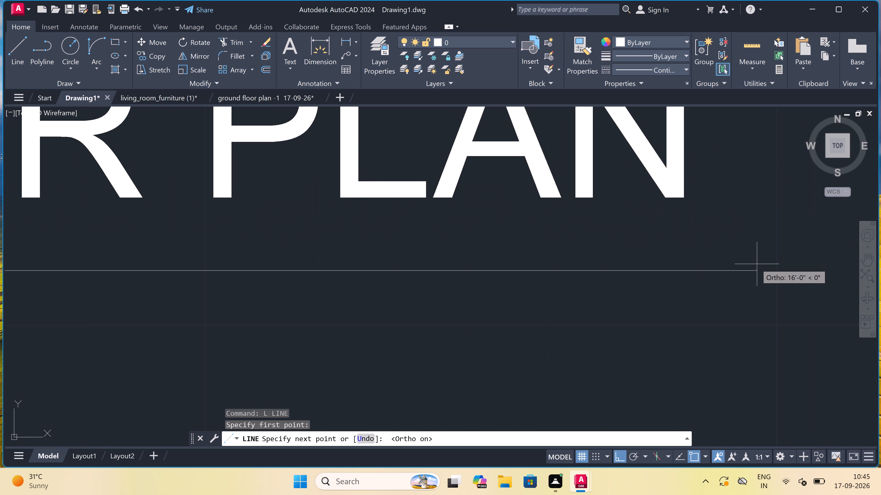
scroll(757, 264, "up", 4)
left_click(754, 283)
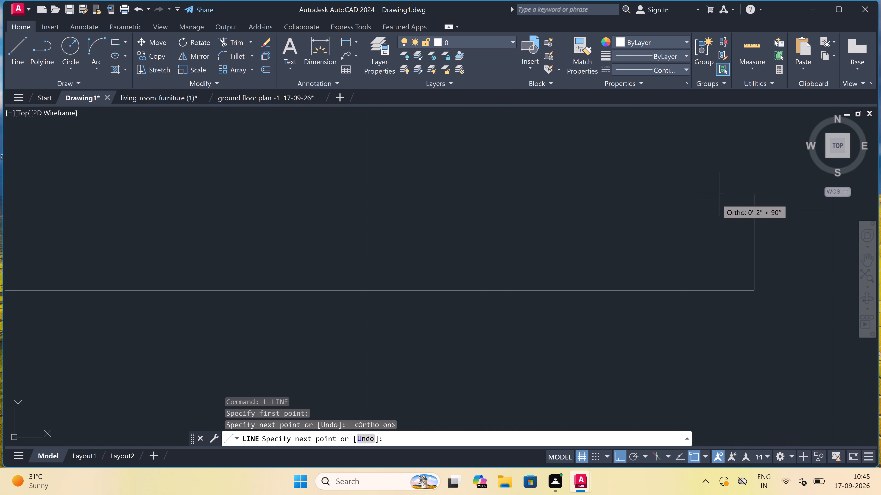
key("Escape")
Copy the toilet fixture from outside the plan, with Ortho off, into the northwest 8'0"X5'0" toilet against its west wall.
scroll(597, 223, "down", 4)
scroll(579, 224, "down", 1)
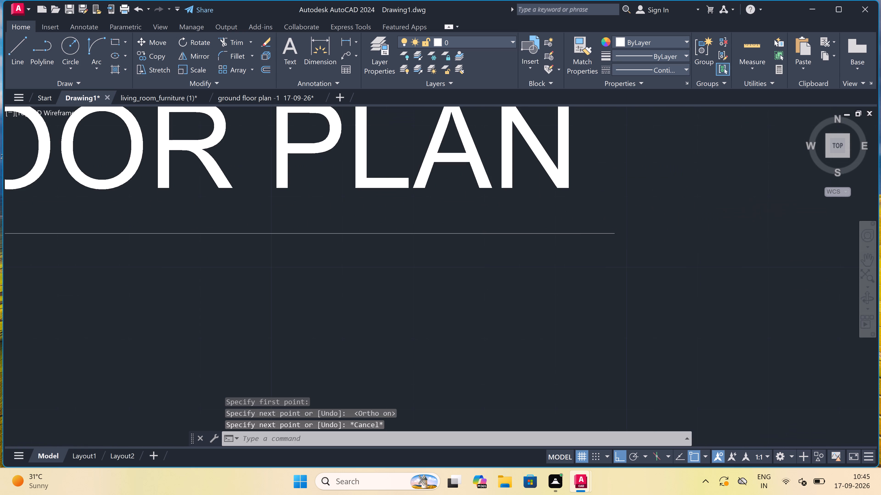
scroll(559, 236, "down", 5)
scroll(524, 237, "down", 3)
scroll(524, 228, "up", 3)
scroll(522, 228, "down", 4)
scroll(506, 206, "up", 4)
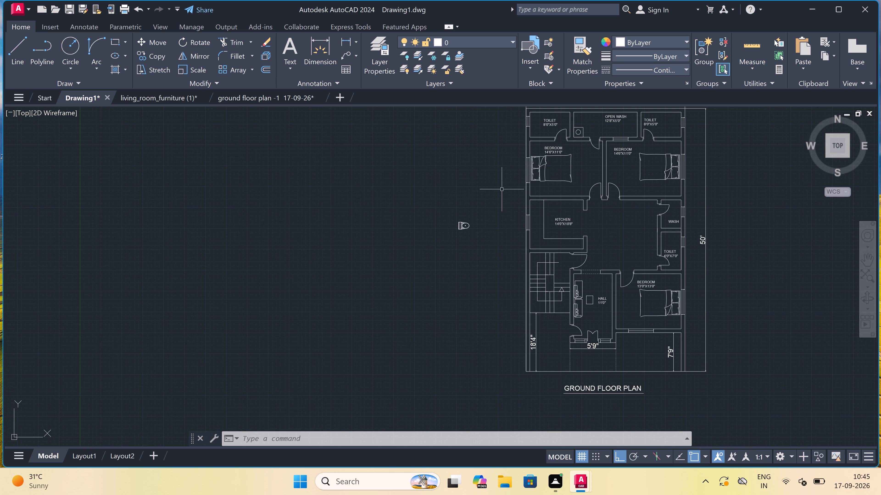
double_click(502, 189)
left_click(447, 236)
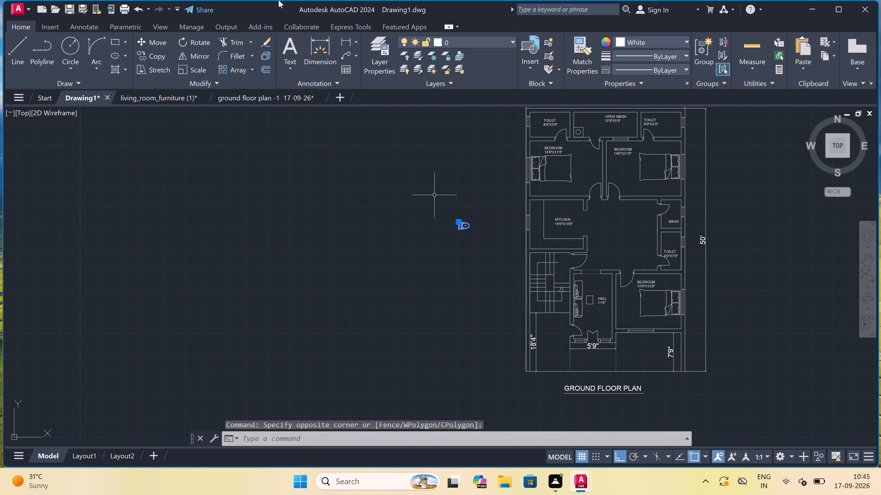
left_click(158, 52)
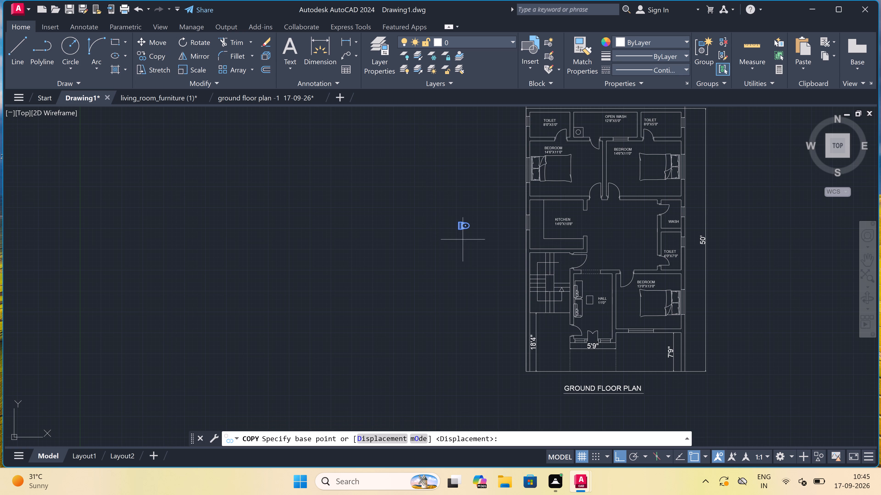
left_click(457, 221)
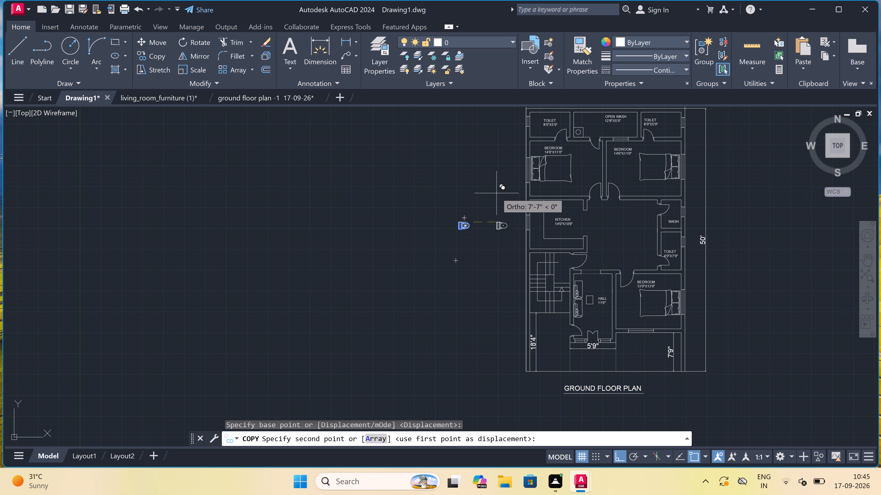
key("F8")
scroll(496, 193, "up", 1)
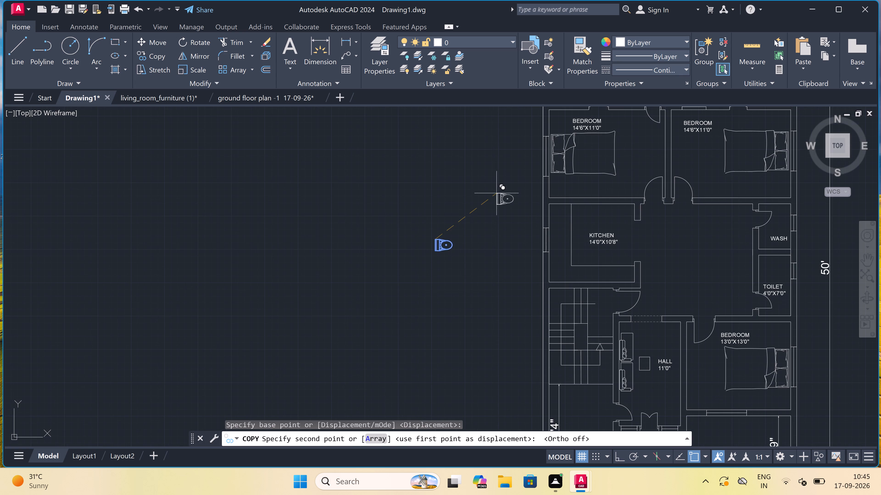
scroll(496, 193, "down", 3)
scroll(506, 172, "up", 4)
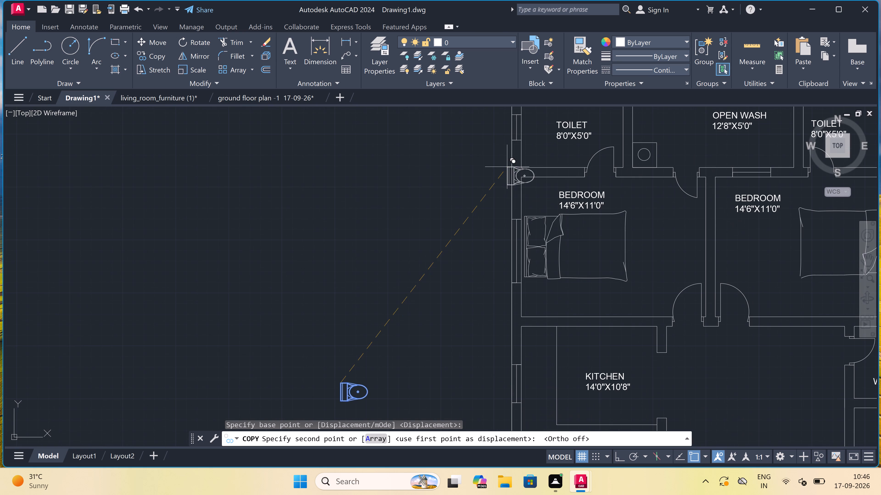
scroll(519, 113, "down", 4)
scroll(518, 114, "up", 5)
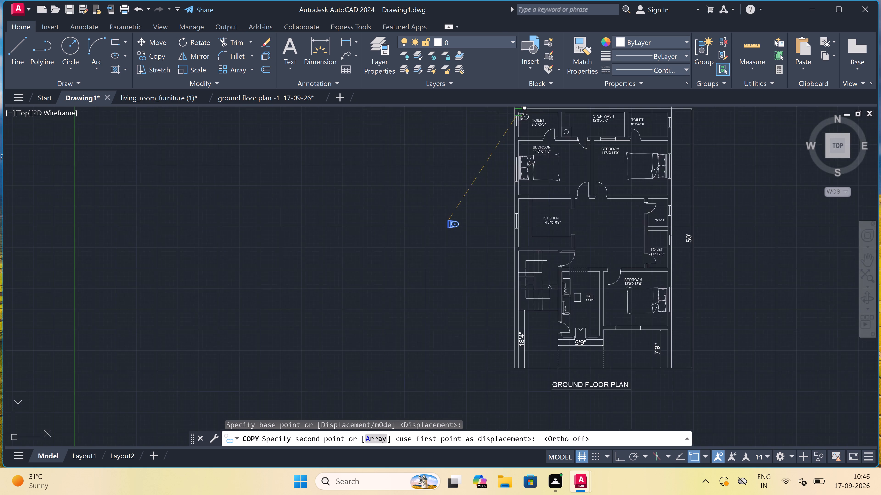
left_click(517, 135)
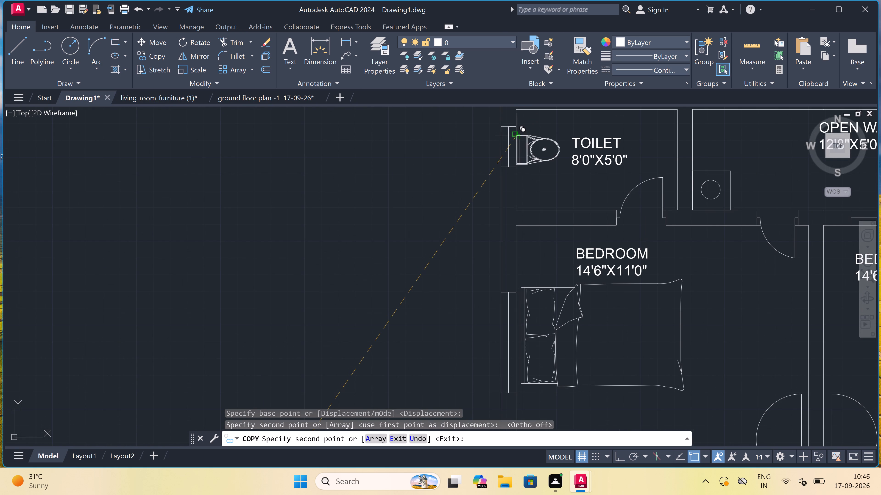
scroll(517, 135, "down", 3)
key("Escape")
Rotate the toilet fixture outside the plan by half a turn, with Ortho on, so its tank faces east.
left_click_drag(471, 205, 463, 218)
double_click(367, 284)
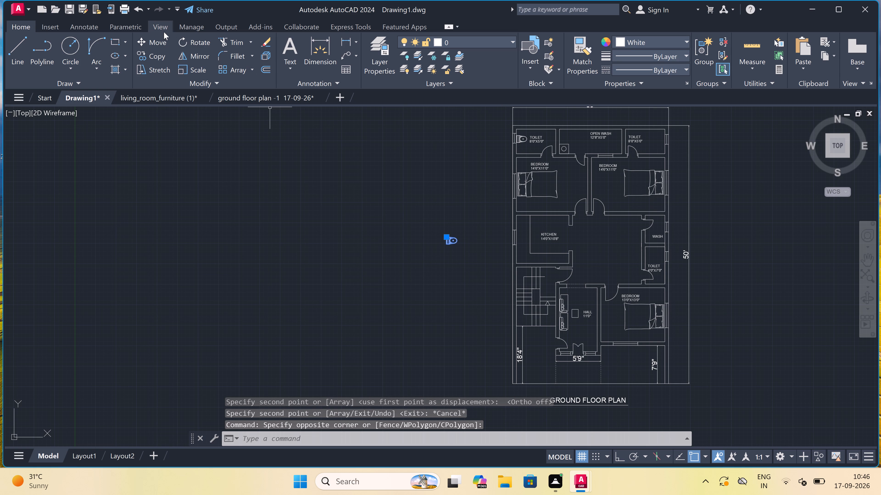
left_click_drag(198, 38, 199, 41)
scroll(445, 195, "up", 1)
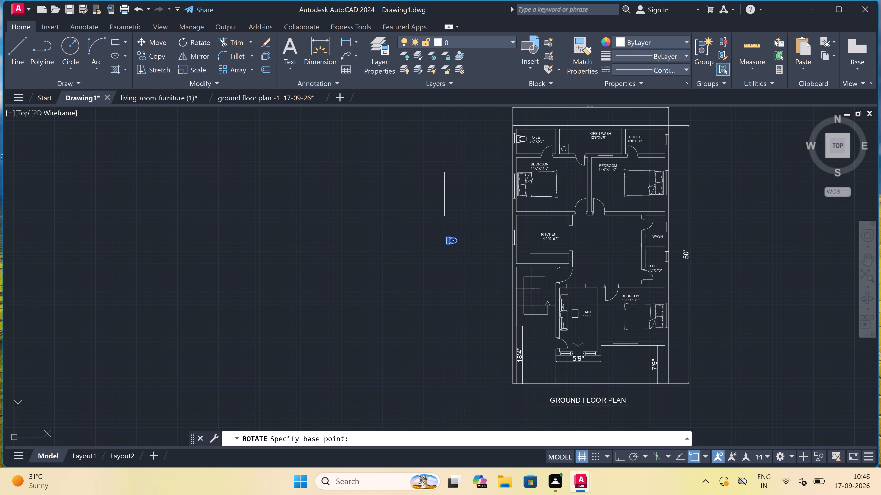
scroll(445, 195, "up", 1)
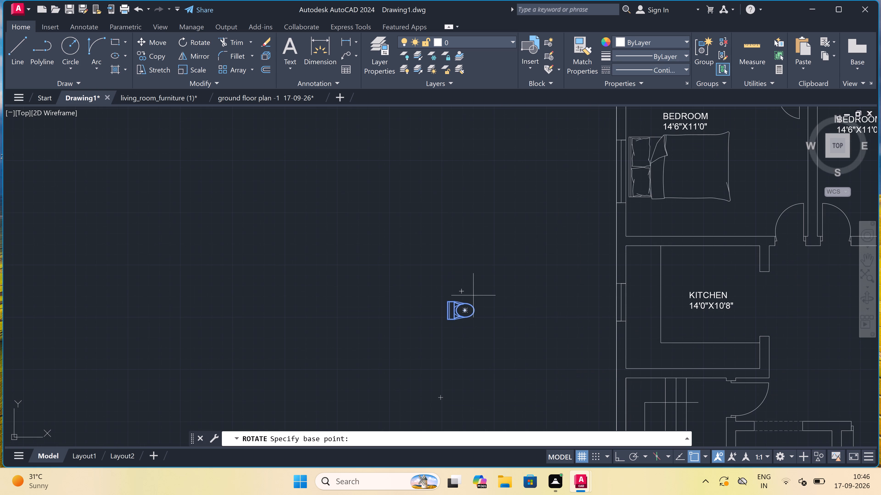
left_click(464, 313)
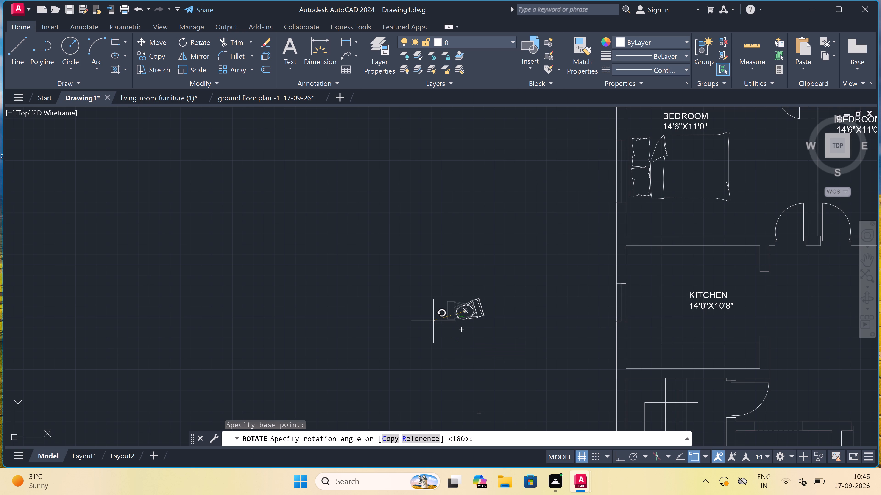
key("F8")
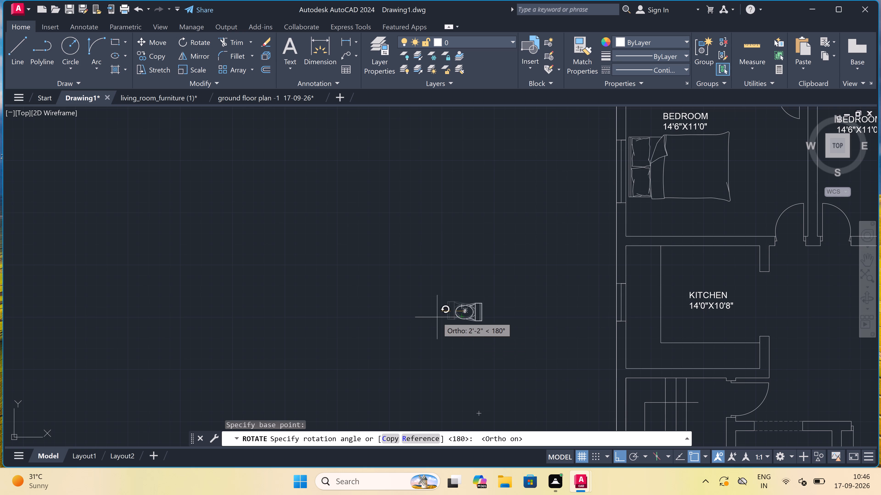
left_click(437, 317)
Copy the rotated toilet fixture from its tank edge, with Ortho off, into the northeast 8'0"X5'0" toilet against the east wall.
left_click_drag(519, 301, 486, 318)
left_click(436, 338)
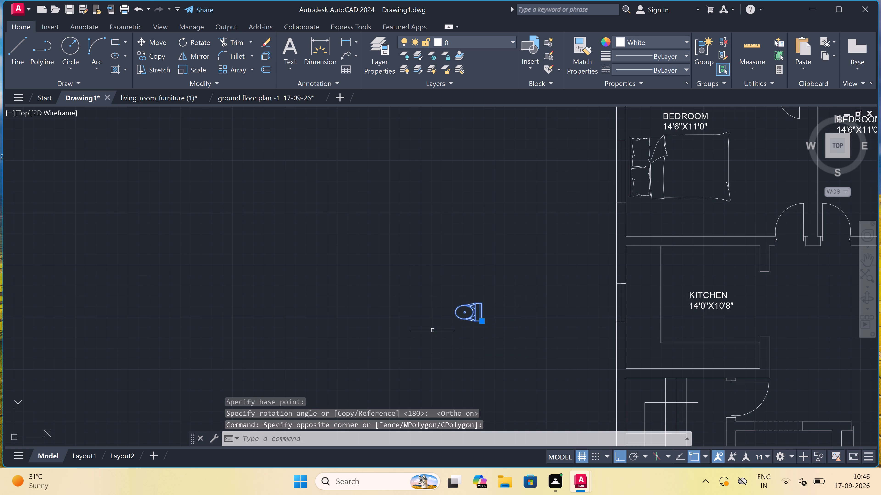
left_click(144, 54)
scroll(502, 348, "up", 2)
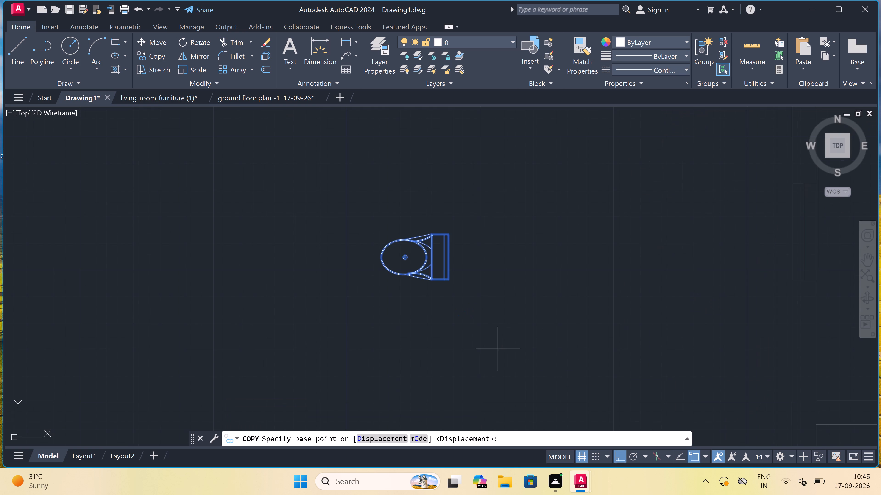
left_click_drag(449, 258, 449, 258)
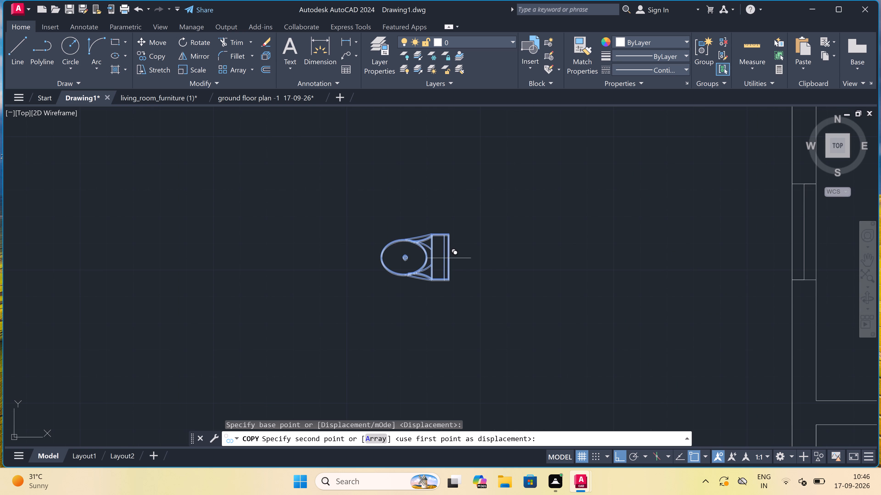
left_click_drag(449, 258, 452, 261)
key("F8")
scroll(463, 266, "down", 1)
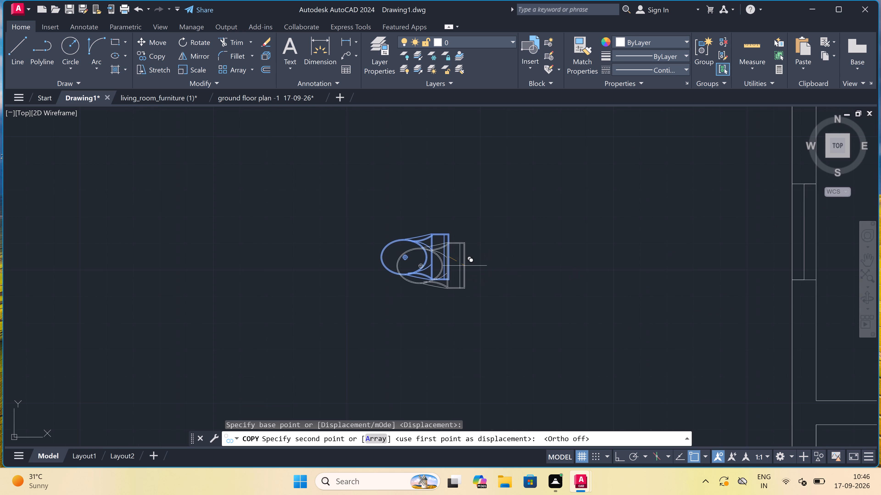
scroll(463, 266, "down", 6)
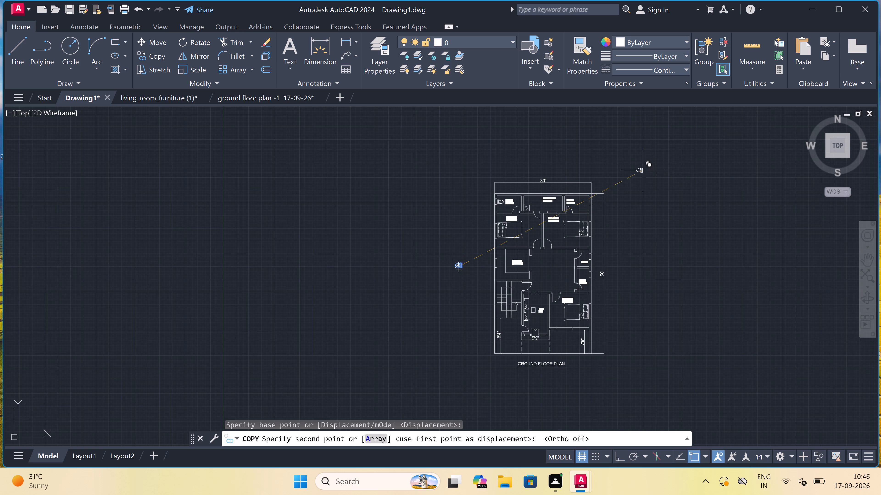
scroll(584, 199, "up", 4)
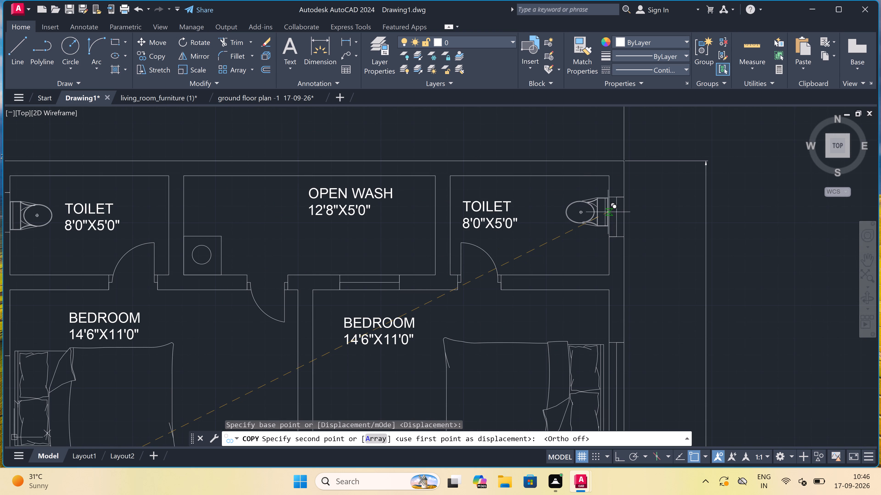
left_click(608, 212)
Place another copy of the rotated toilet fixture in the 4'0"X7'0" toilet, above its label with the tank against the east wall.
scroll(603, 201, "down", 6)
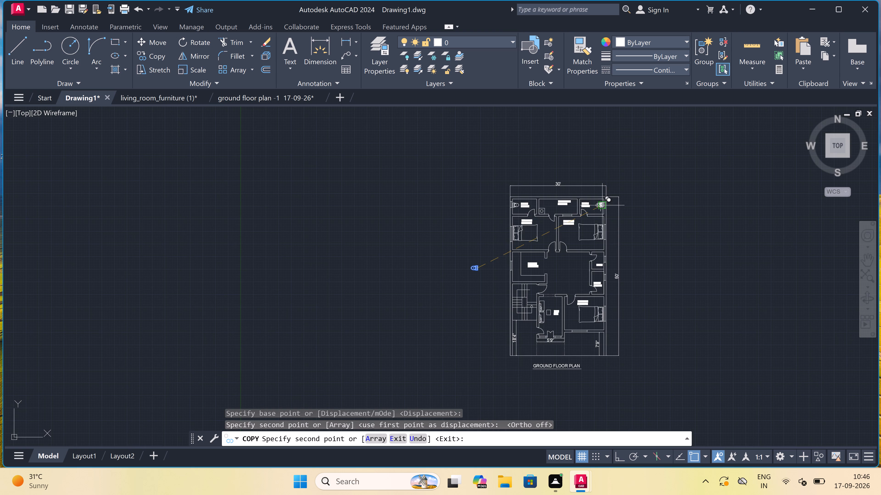
scroll(592, 267, "up", 4)
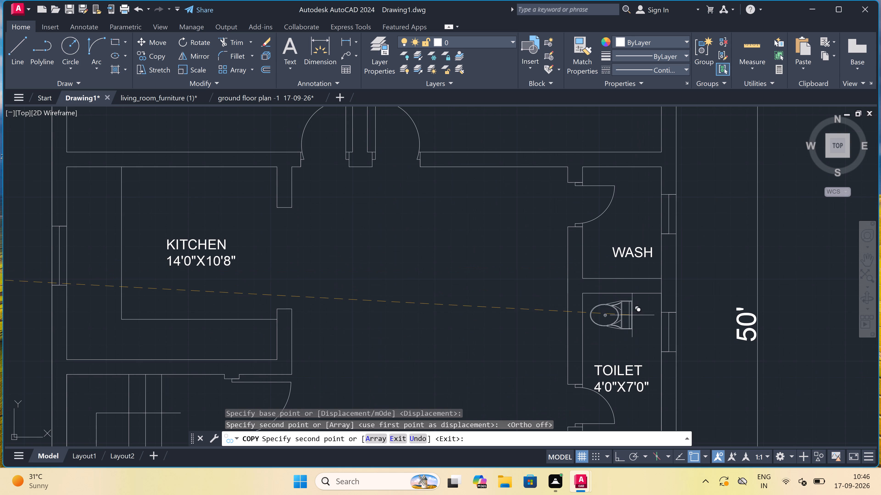
scroll(658, 316, "up", 2)
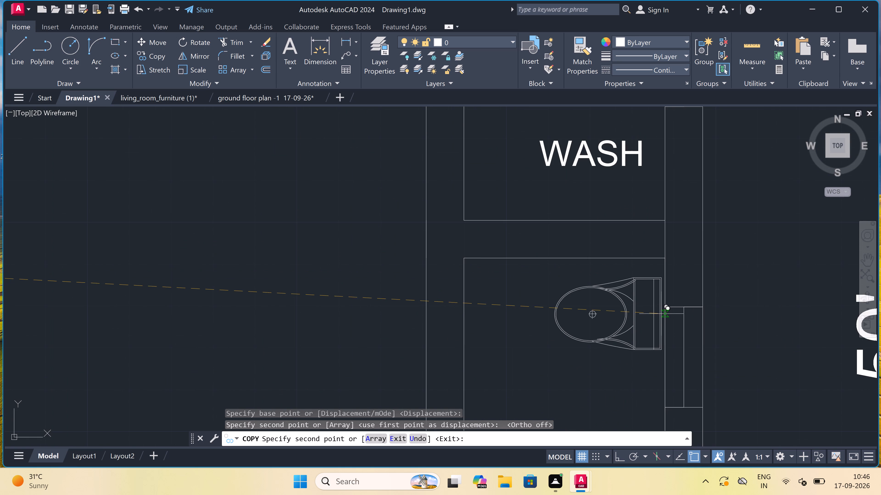
double_click(662, 313)
scroll(637, 303, "down", 4)
scroll(611, 285, "down", 3)
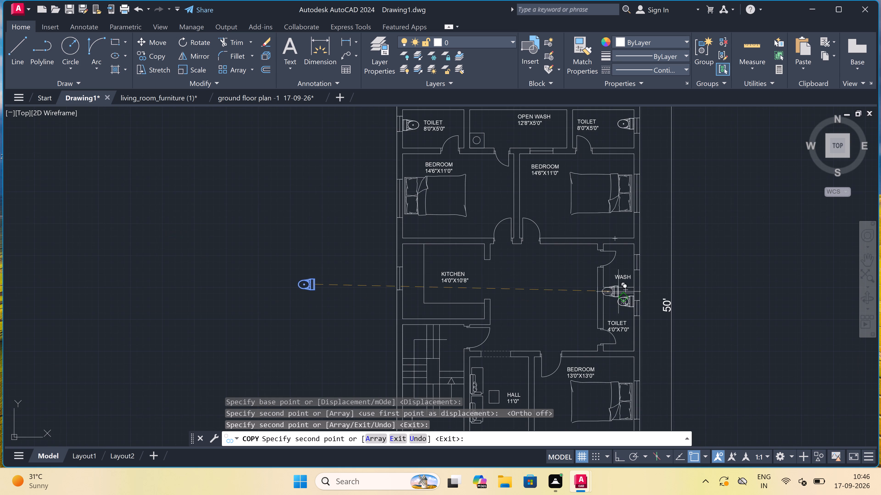
End the copying and delete the spare toilet fixture outside the plan, west of the kitchen.
scroll(610, 326, "up", 3)
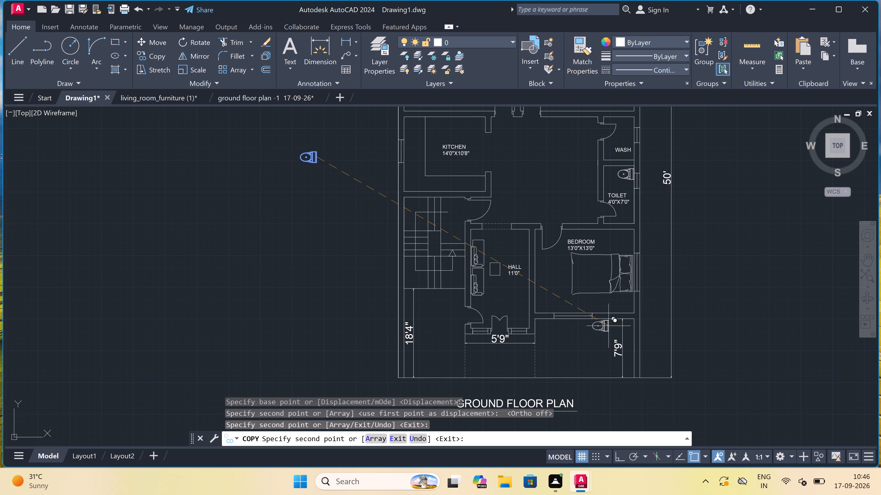
scroll(565, 335, "down", 2)
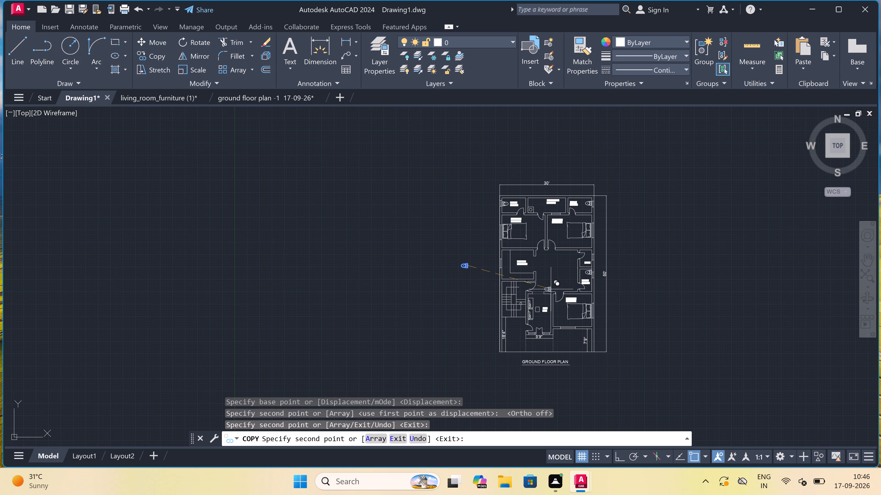
scroll(558, 265, "up", 2)
scroll(557, 266, "down", 1)
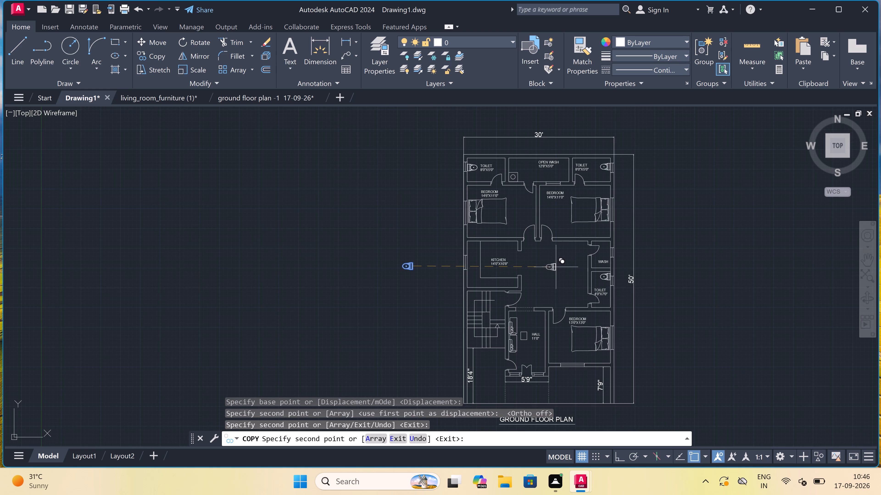
key("Escape")
left_click_drag(413, 257, 411, 260)
left_click_drag(410, 264, 410, 267)
left_click(379, 294)
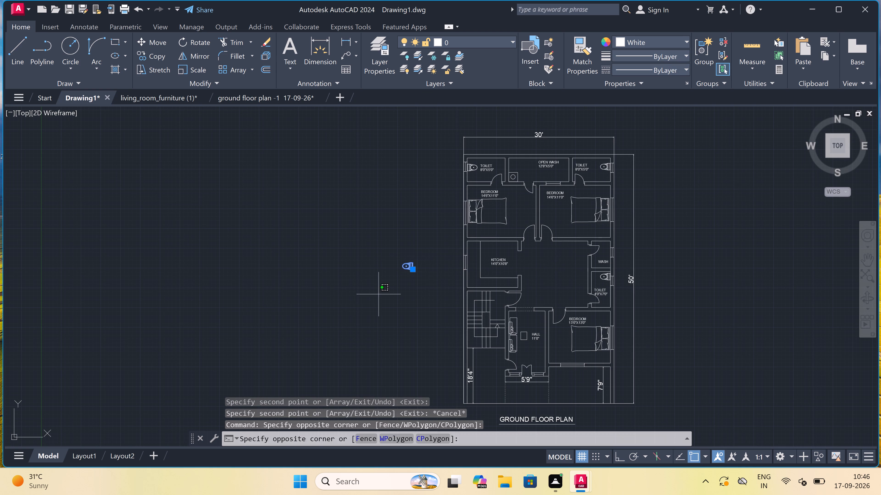
key("Delete")
scroll(398, 259, "down", 1)
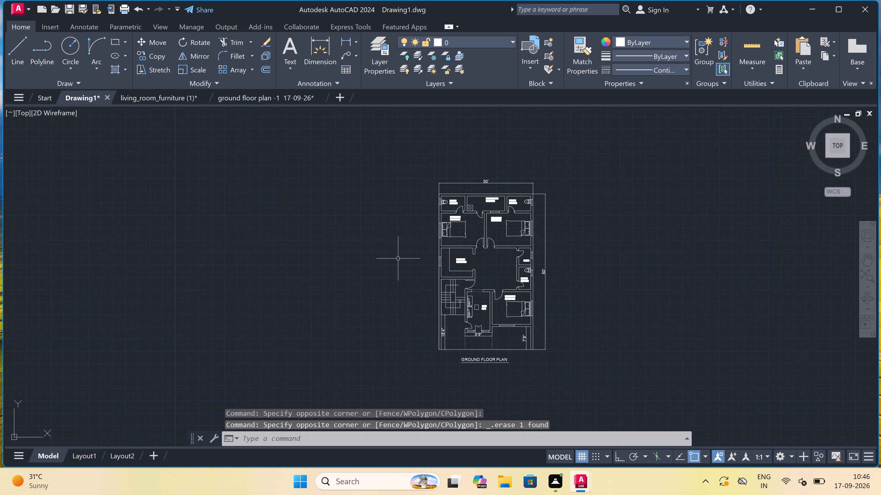
scroll(398, 258, "up", 1)
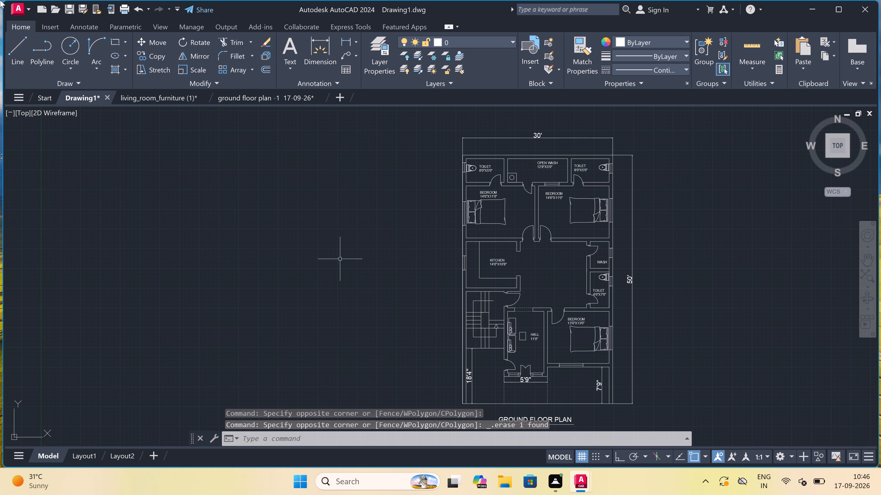
Open the recent drawing dining_tables.dwg.
left_click_drag(17, 4, 14, 1)
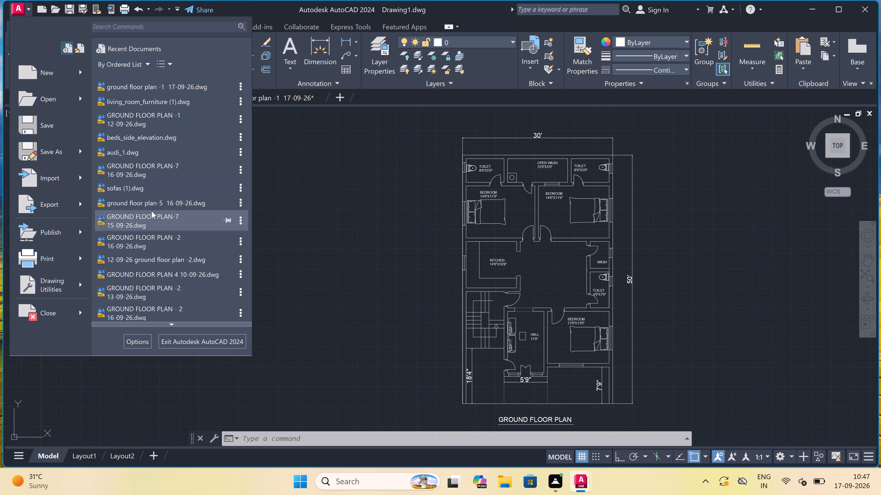
scroll(151, 211, "down", 5)
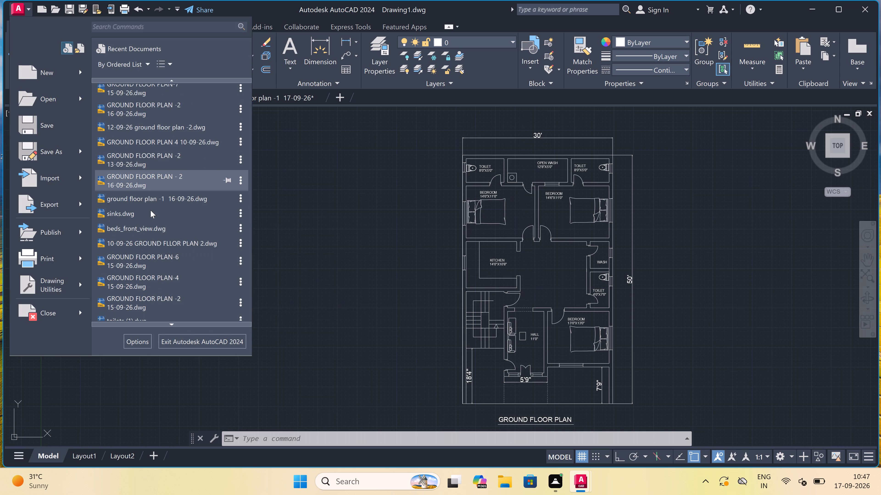
scroll(151, 210, "down", 4)
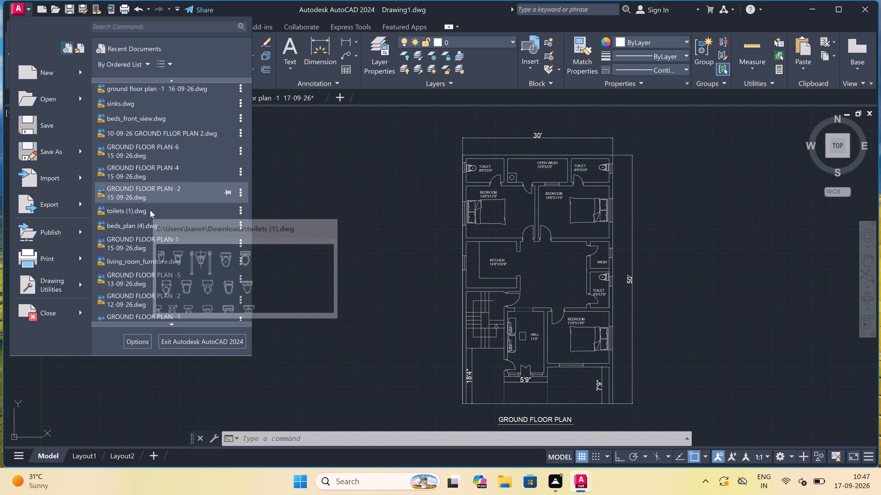
scroll(149, 210, "down", 3)
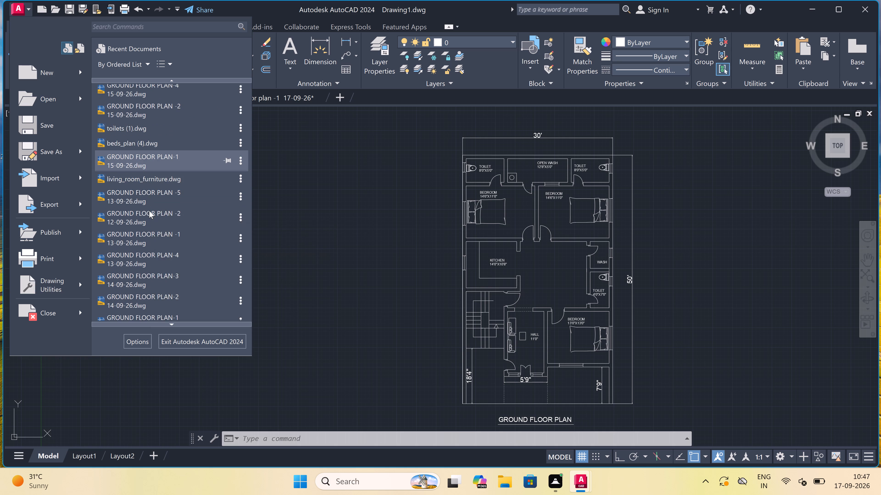
scroll(149, 211, "down", 5)
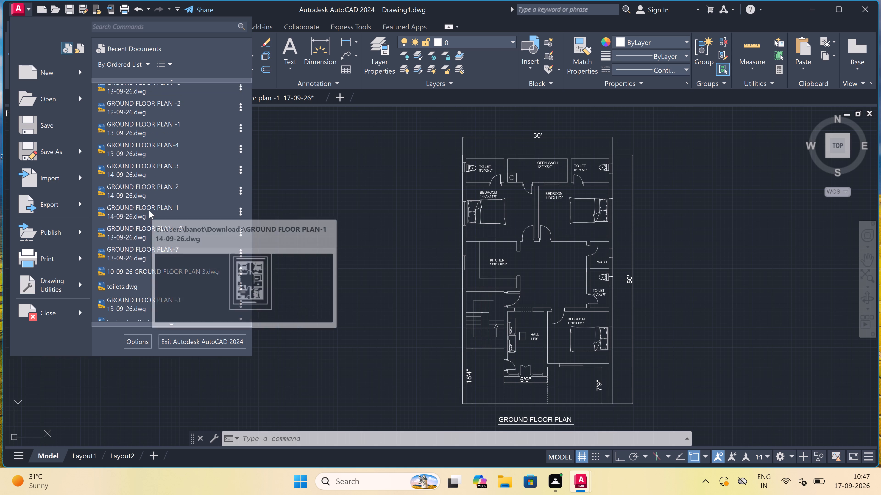
scroll(149, 211, "down", 2)
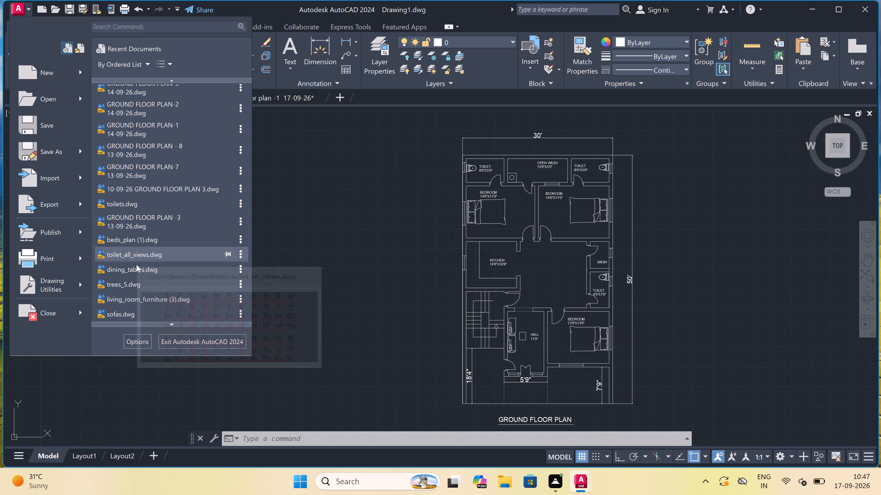
triple_click(136, 267)
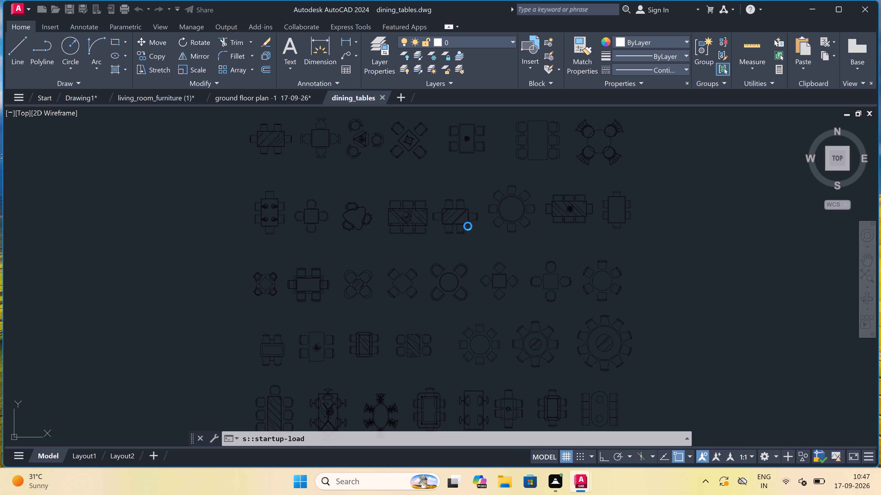
Set the colour of all the dining table symbols to ByLayer.
scroll(468, 226, "down", 2)
left_click(545, 174)
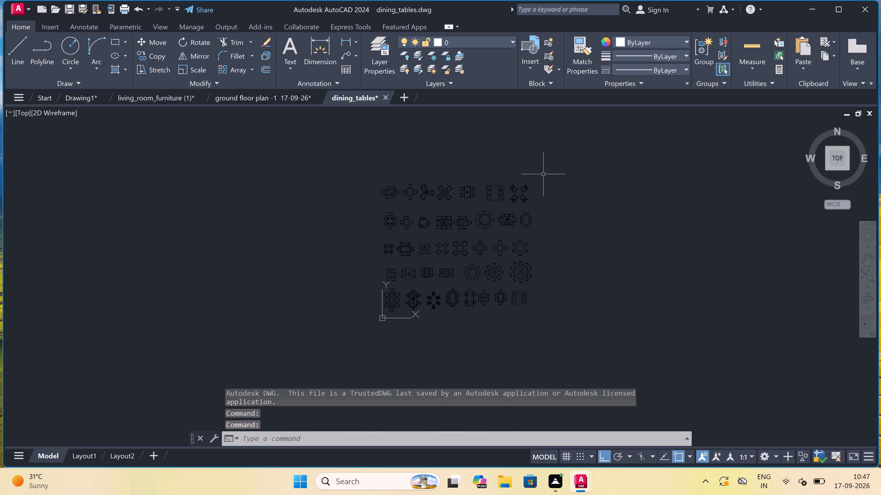
left_click_drag(310, 318, 314, 316)
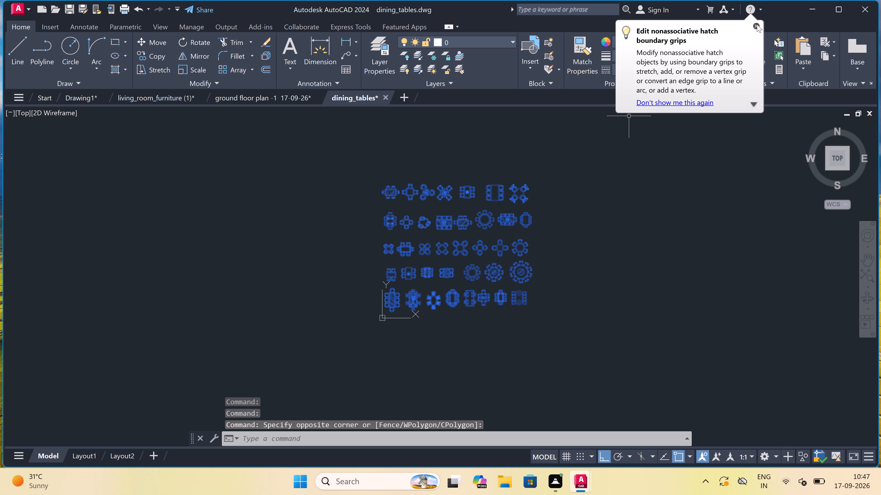
left_click(757, 24)
left_click(644, 43)
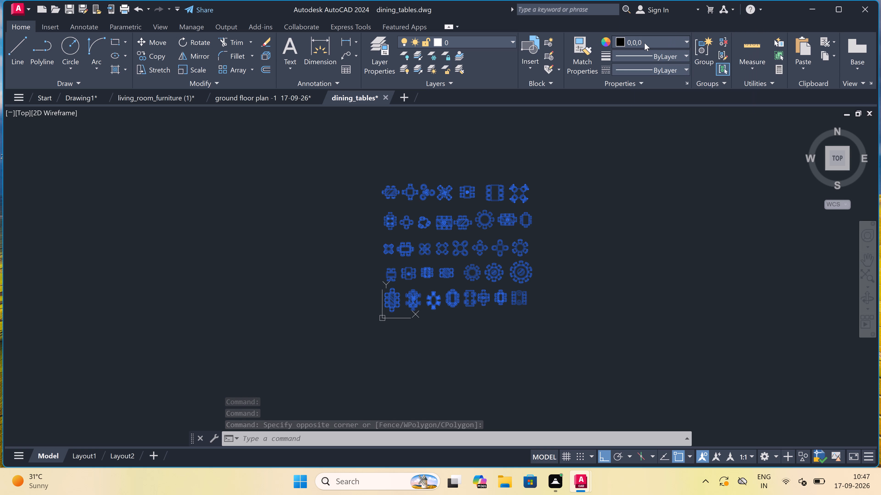
left_click(628, 54)
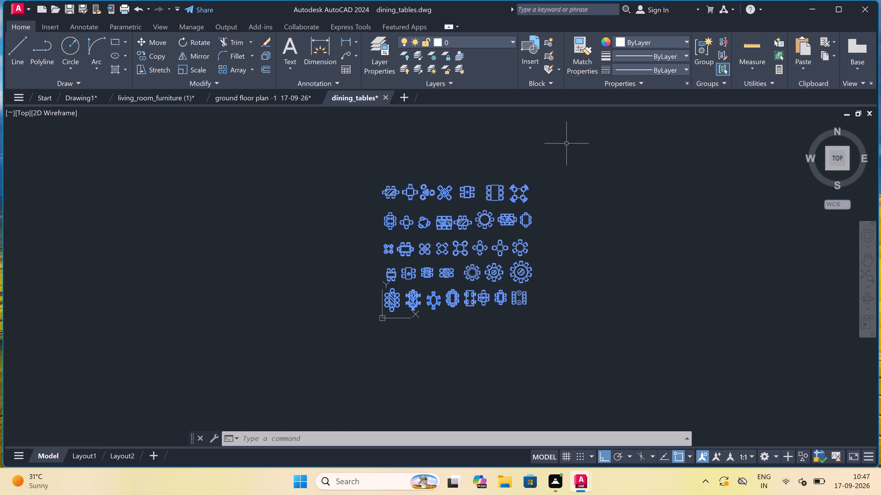
key("Escape")
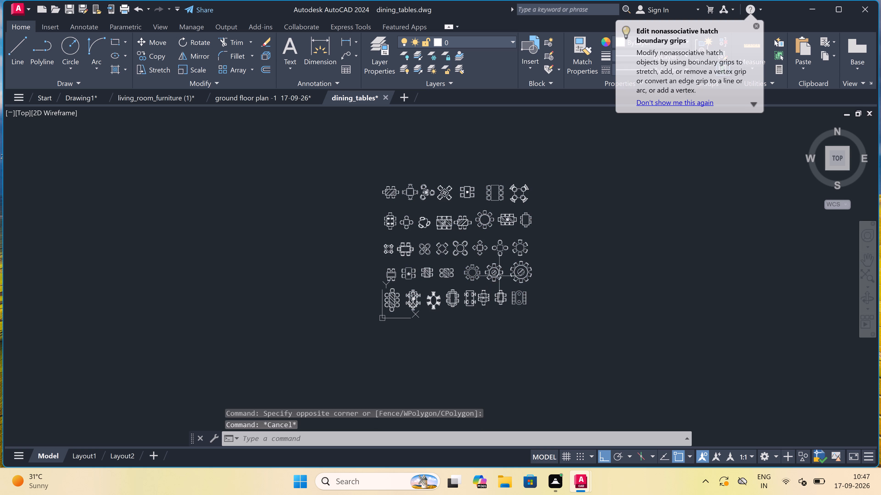
Copy the rectangular six-chair table at the east end of the second row and paste it into Drawing1, east of the plan.
scroll(530, 220, "up", 3)
left_click(547, 193)
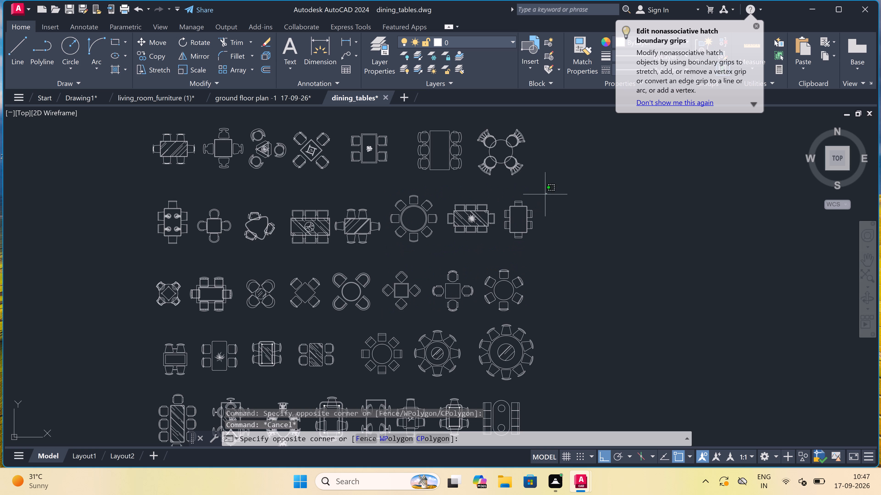
left_click(502, 244)
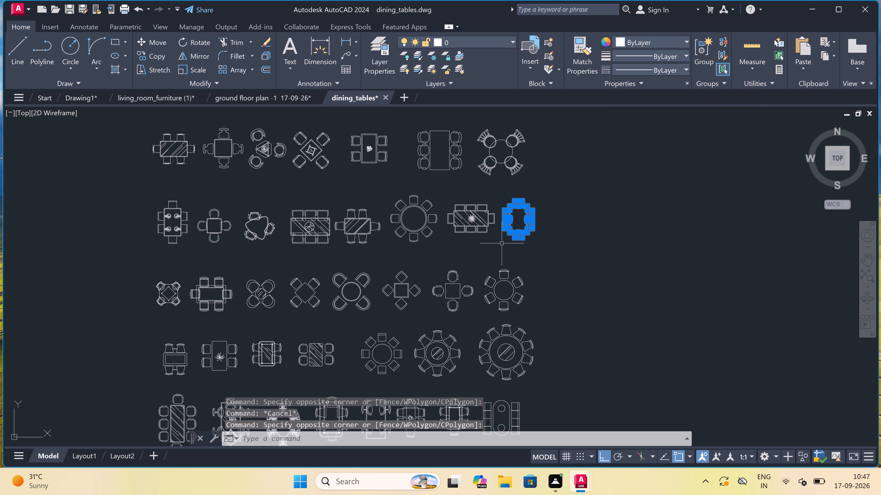
key("ctrl+c")
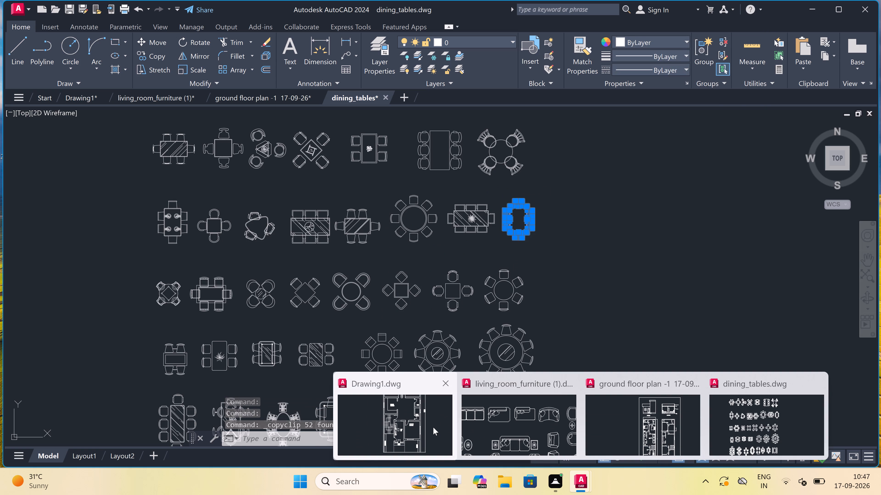
left_click_drag(433, 427, 431, 429)
key("ctrl+v")
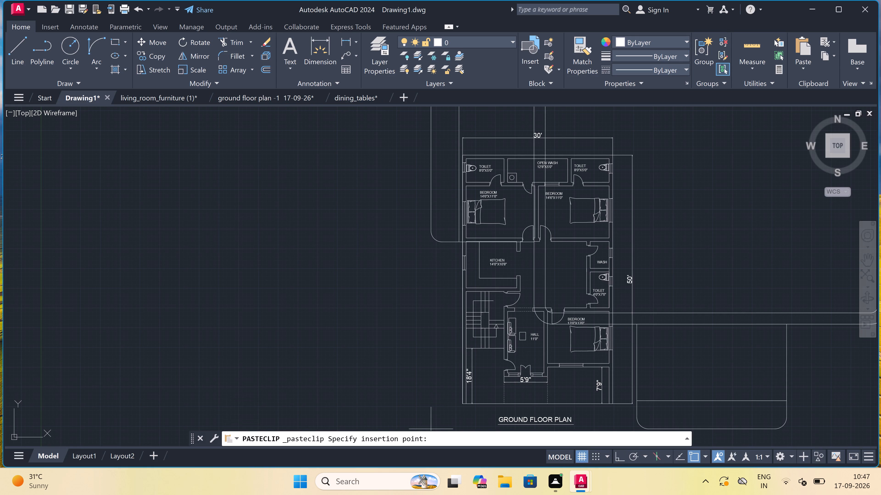
scroll(360, 223, "down", 4)
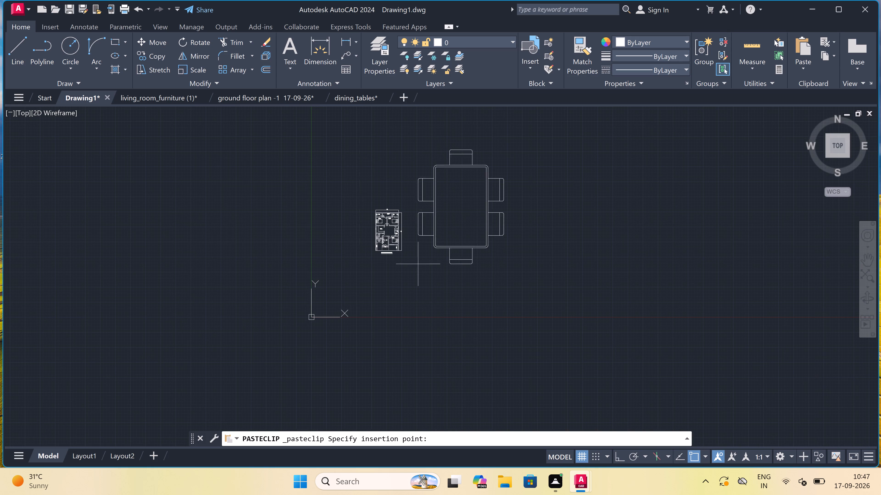
double_click(439, 277)
Scale the pasted dining table down freehand from a base point inside the tabletop to suit the plan's room size.
left_click_drag(554, 163, 541, 175)
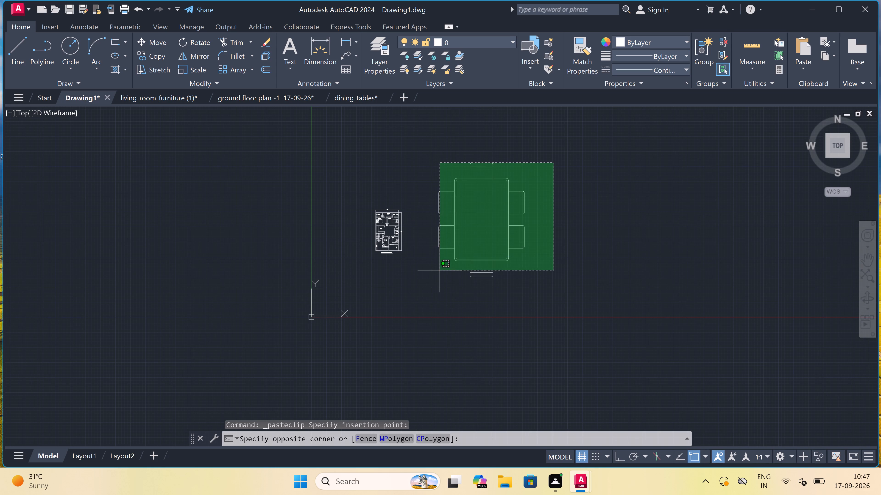
left_click_drag(422, 280, 420, 281)
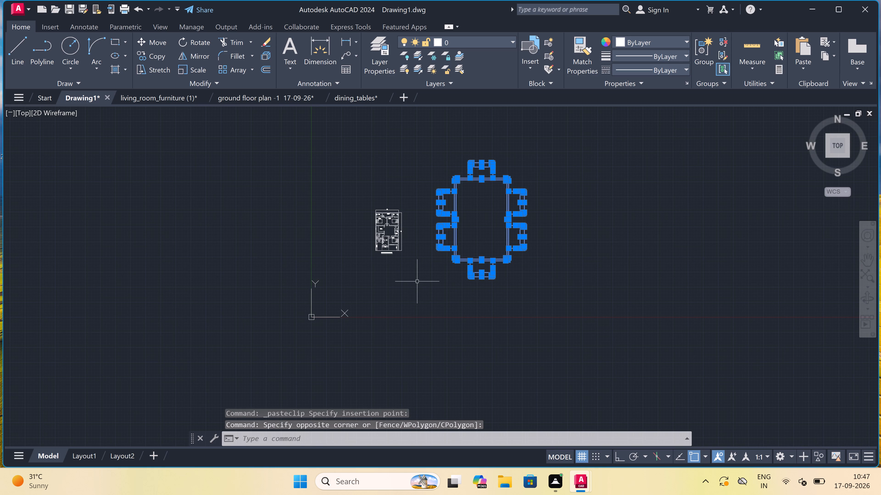
left_click(190, 72)
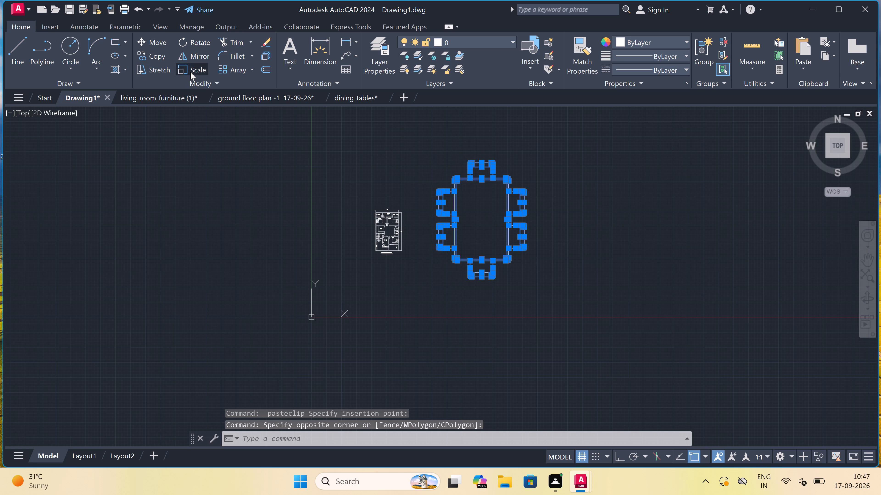
scroll(489, 230, "up", 1)
left_click(485, 224)
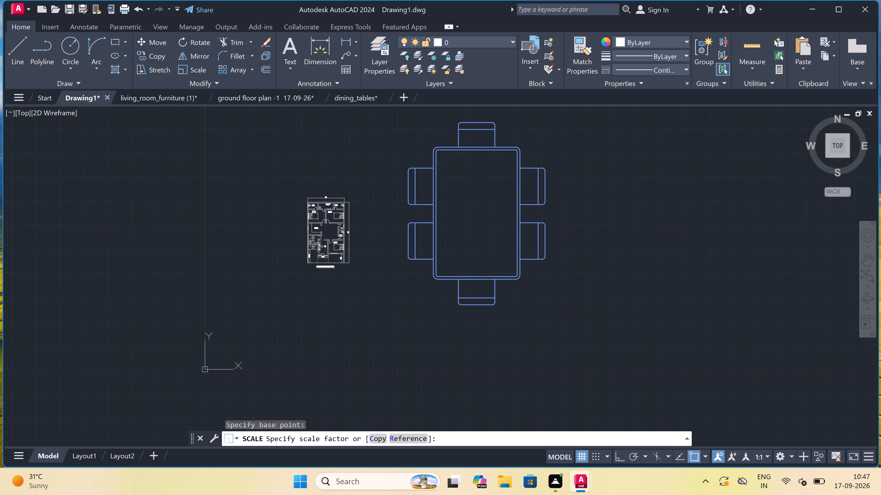
scroll(485, 218, "up", 3)
left_click(478, 233)
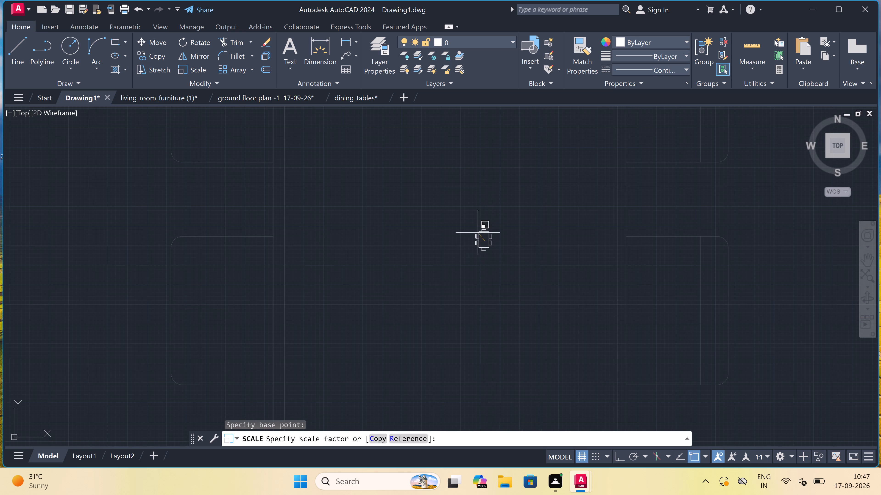
Move the scaled dining table into the open central area between the kitchen and the wash and toilet rooms.
left_click_drag(522, 219, 482, 240)
left_click(413, 258)
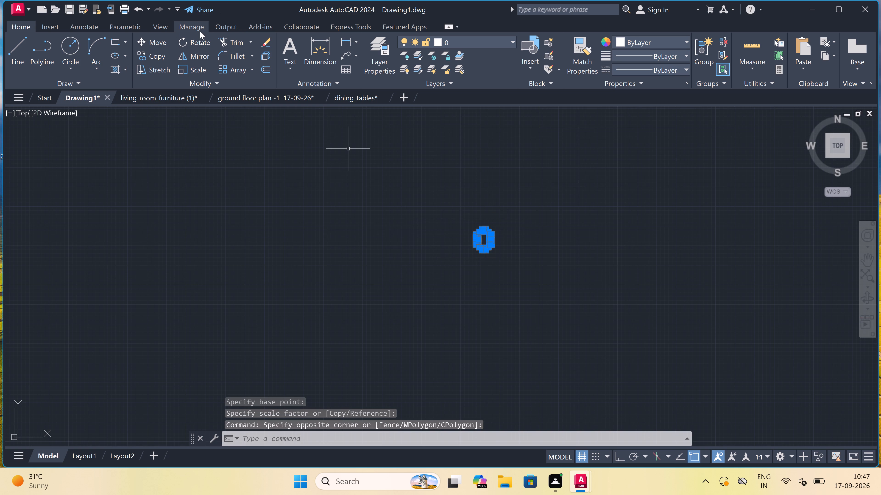
left_click(151, 37)
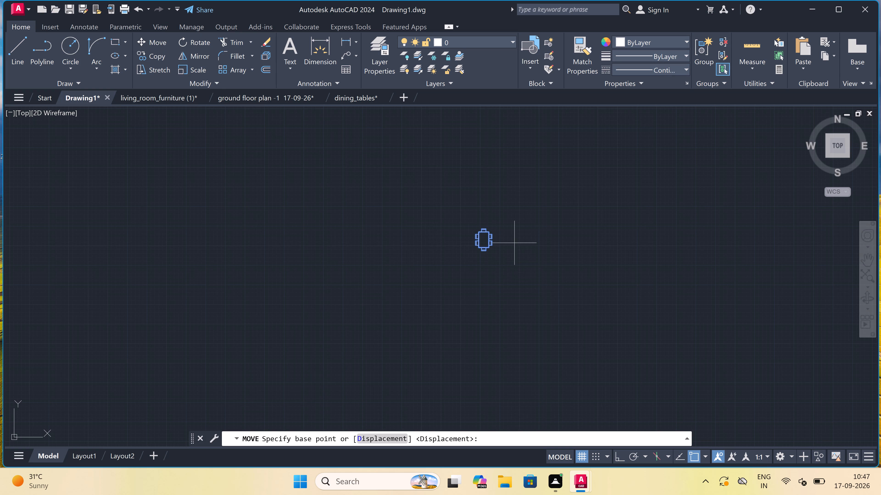
left_click(479, 235)
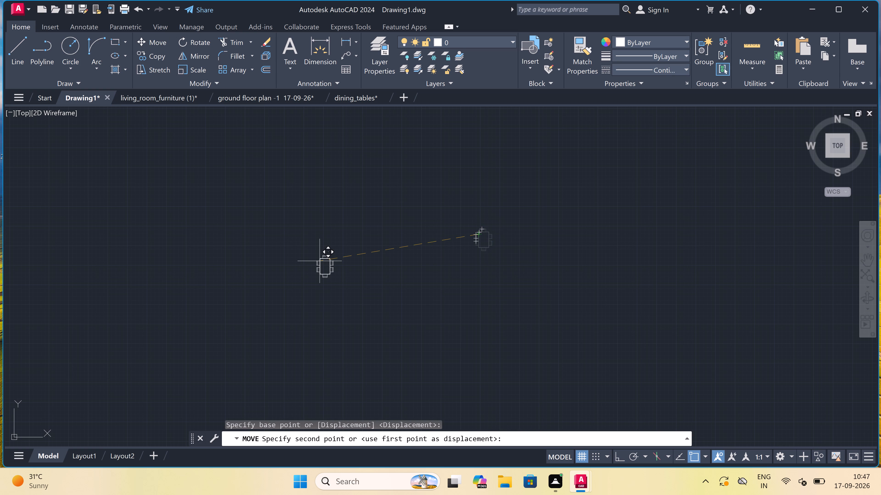
scroll(320, 261, "down", 7)
scroll(263, 261, "up", 5)
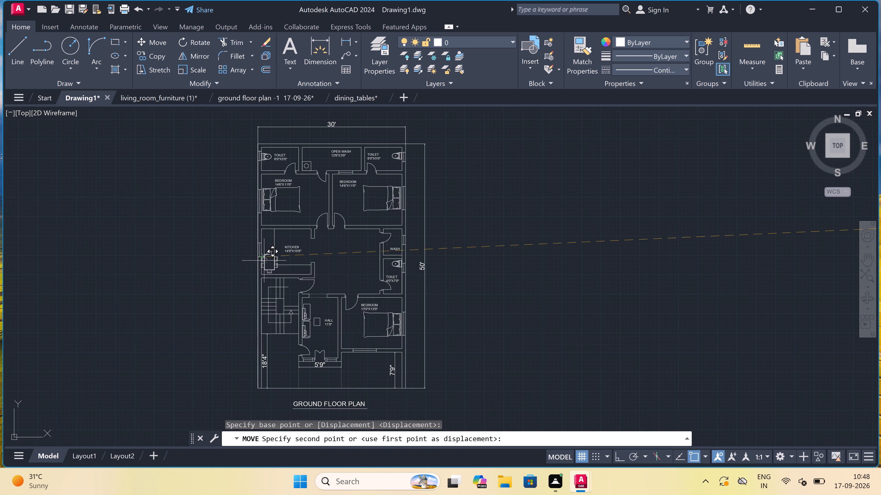
scroll(328, 254, "up", 3)
scroll(360, 251, "down", 2)
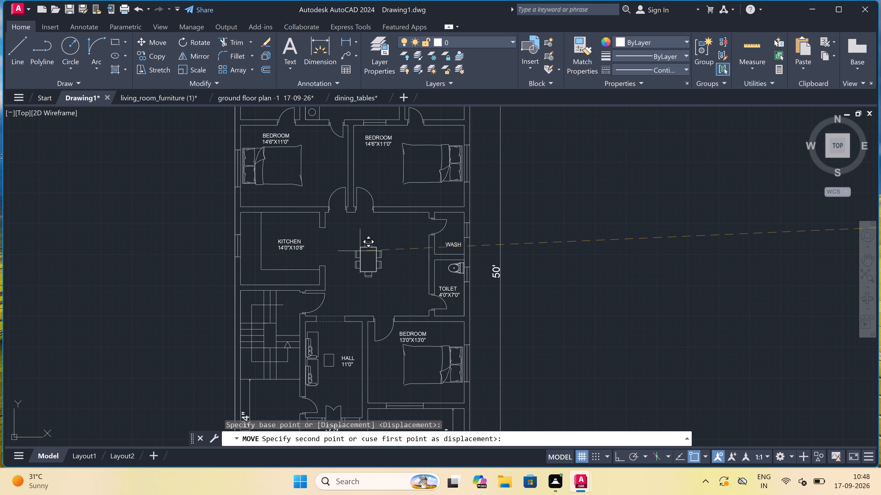
scroll(362, 251, "up", 2)
left_click_drag(391, 249, 396, 249)
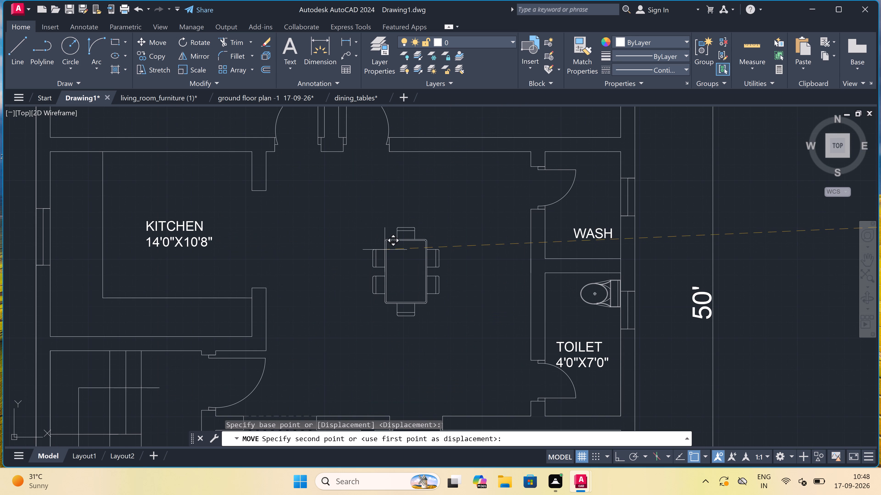
scroll(365, 263, "down", 2)
scroll(376, 285, "up", 2)
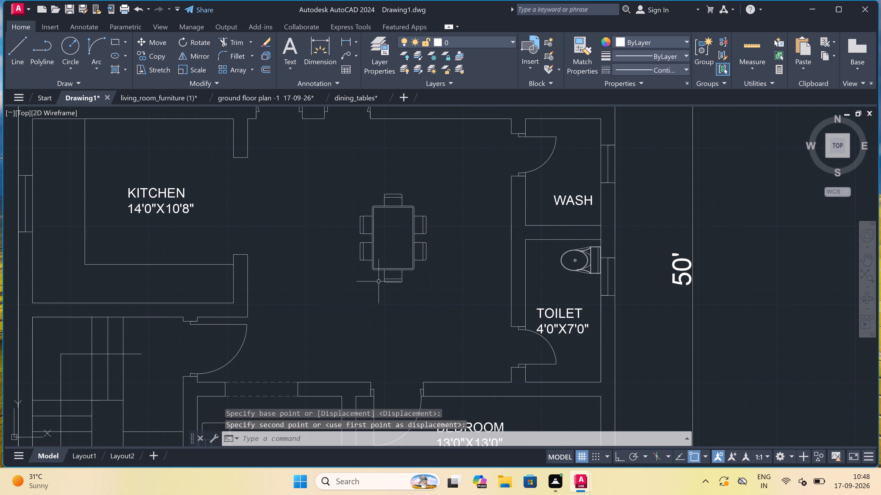
Add a multiline text label reading DINING just above the dining table in the open central area.
type("MT")
key("space")
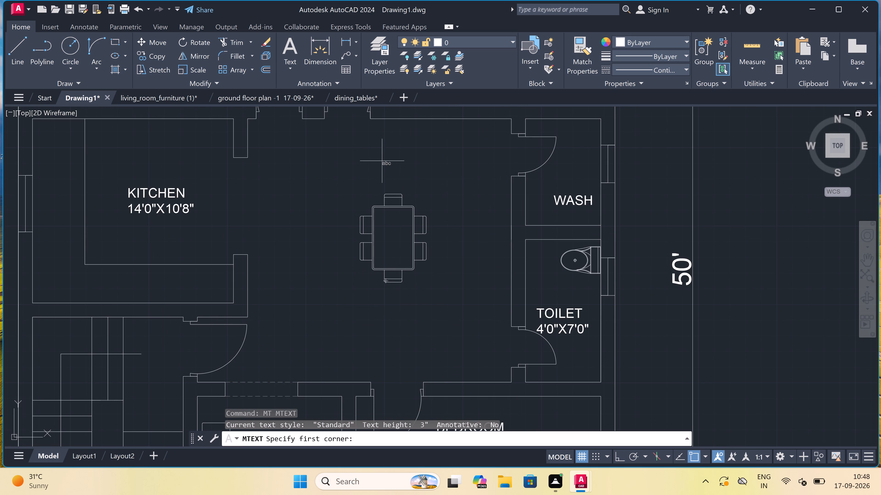
left_click_drag(382, 169, 385, 169)
left_click(563, 189)
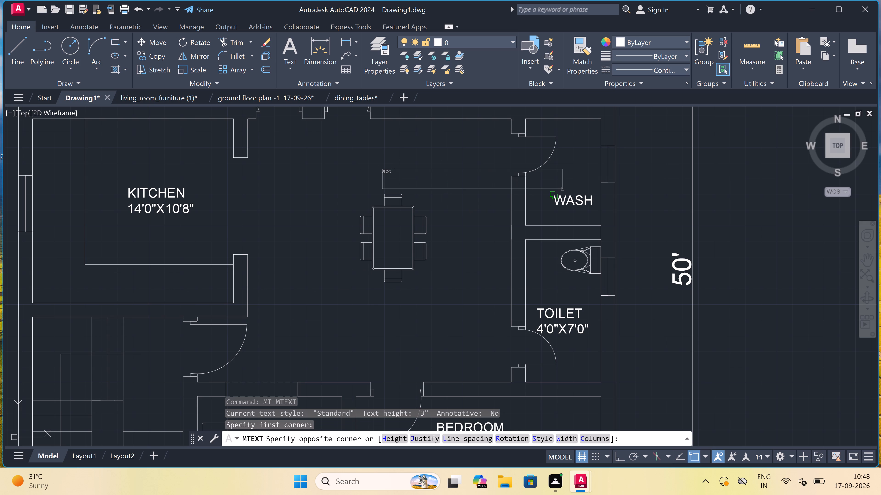
type("DINING")
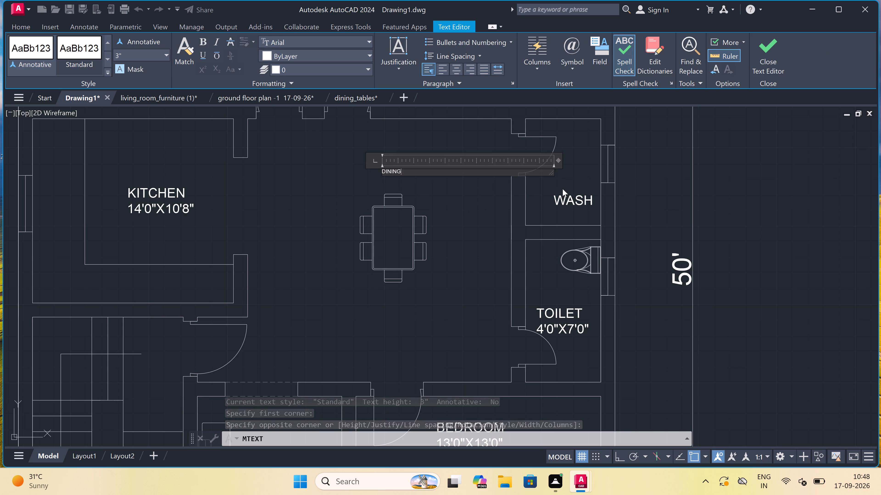
scroll(349, 172, "up", 1)
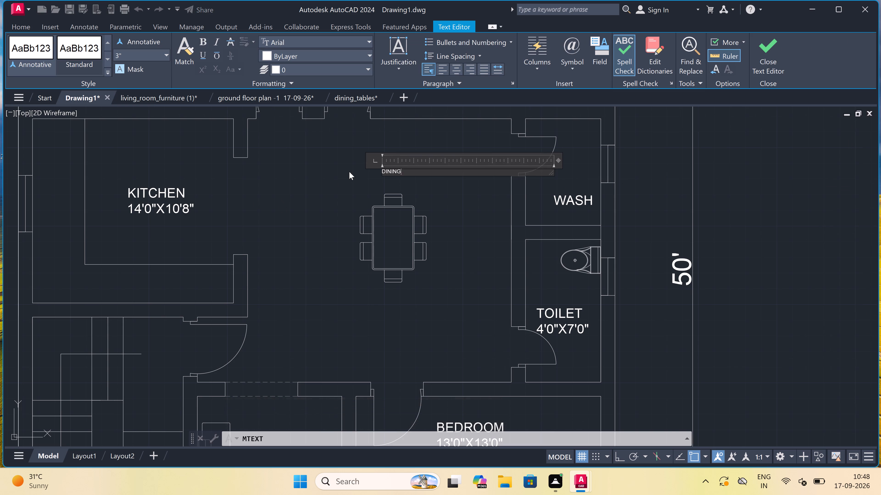
scroll(349, 172, "up", 1)
left_click(349, 173)
Set the text height of the DINING label to 6".
left_click(443, 160)
left_click(368, 204)
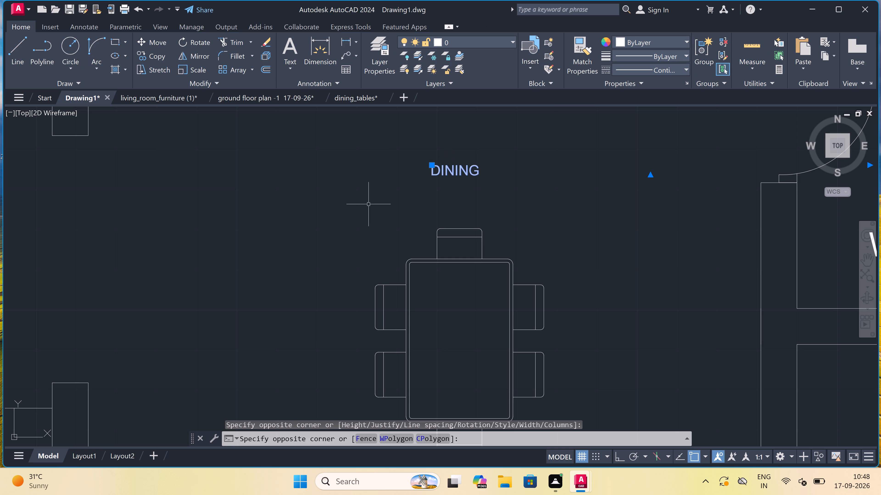
right_click(309, 174)
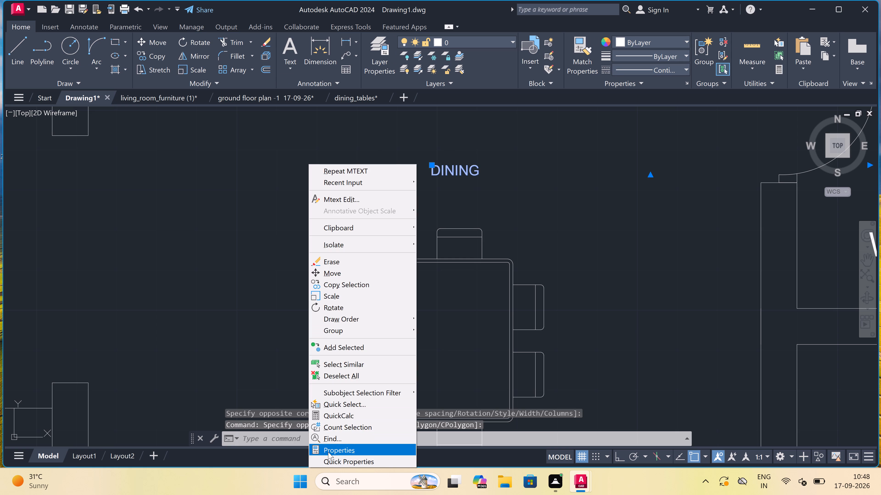
left_click_drag(329, 454, 337, 469)
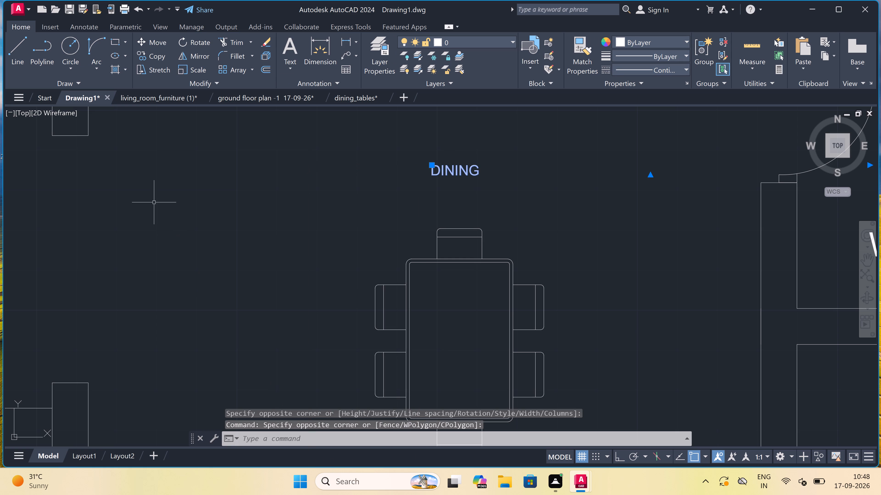
right_click(165, 186)
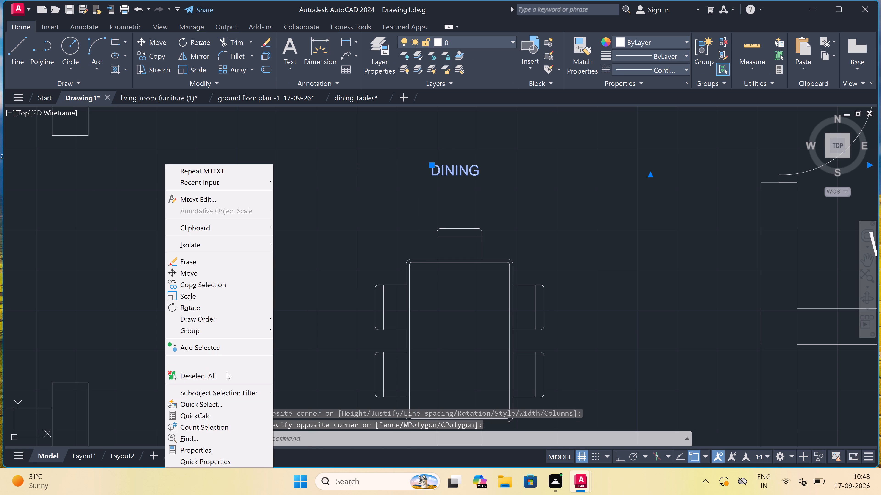
left_click(179, 445)
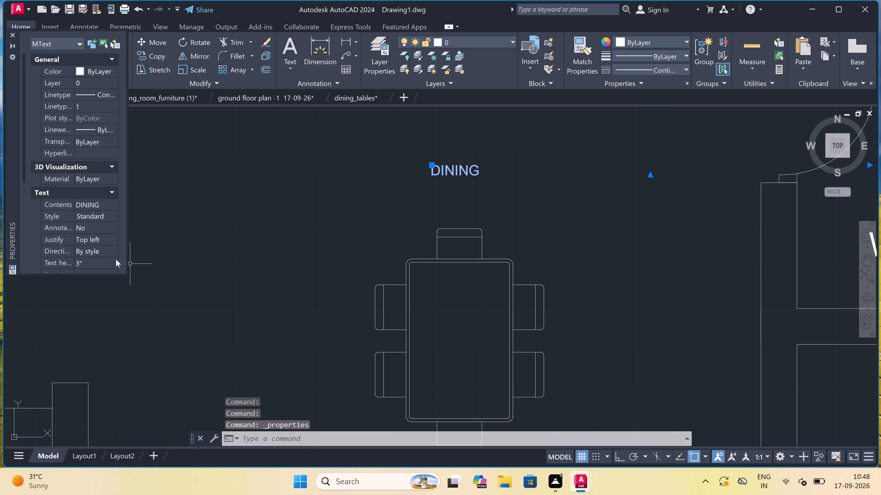
left_click(110, 259)
key("BackSpace")
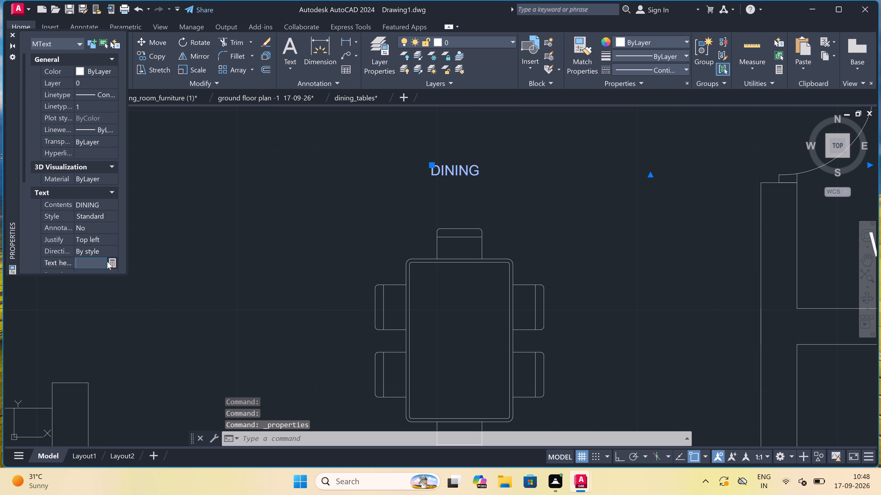
type("6{")
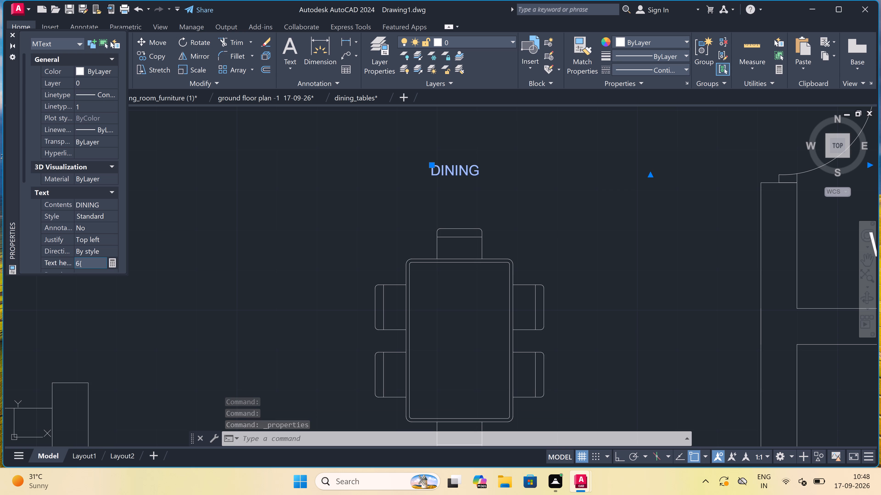
key("BackSpace")
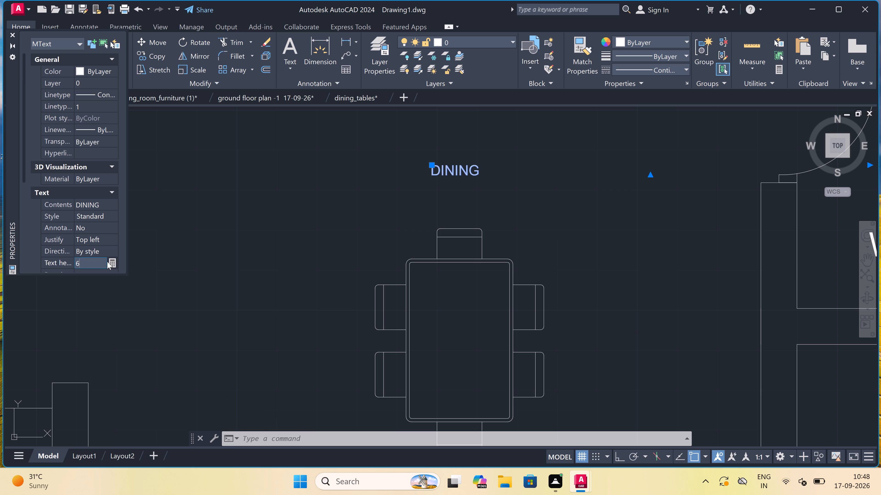
key("shift+quotedbl")
left_click(284, 218)
key("Escape")
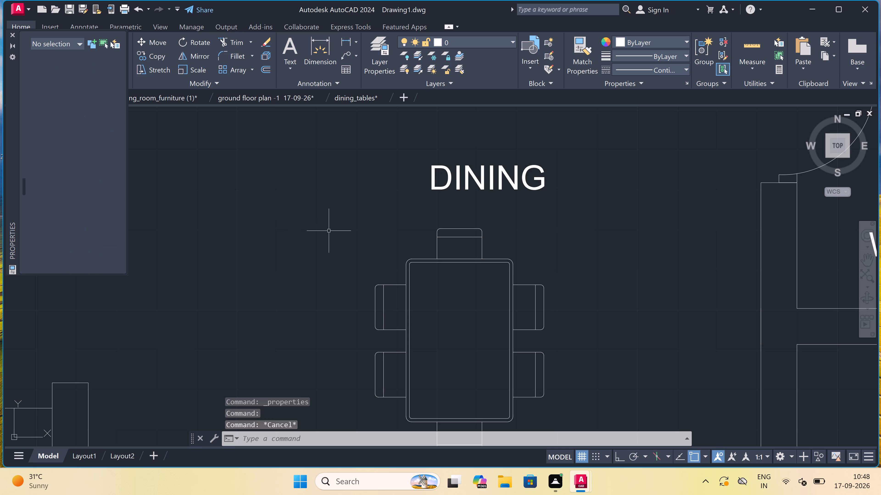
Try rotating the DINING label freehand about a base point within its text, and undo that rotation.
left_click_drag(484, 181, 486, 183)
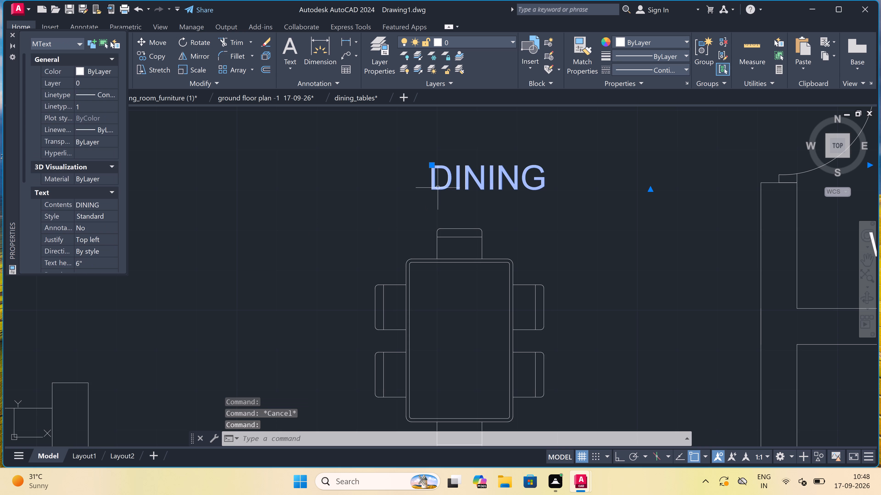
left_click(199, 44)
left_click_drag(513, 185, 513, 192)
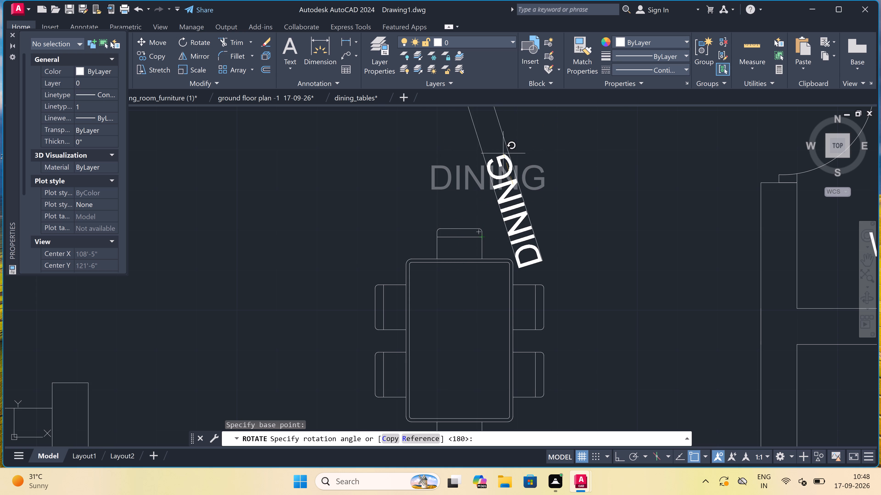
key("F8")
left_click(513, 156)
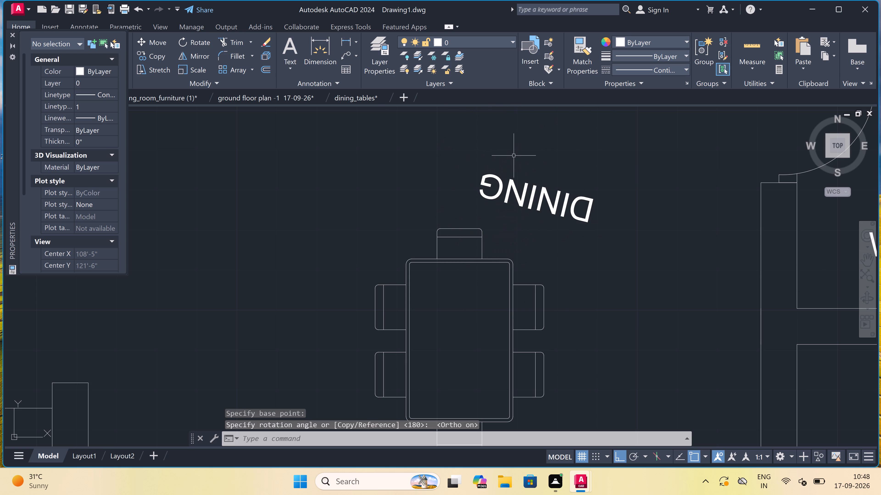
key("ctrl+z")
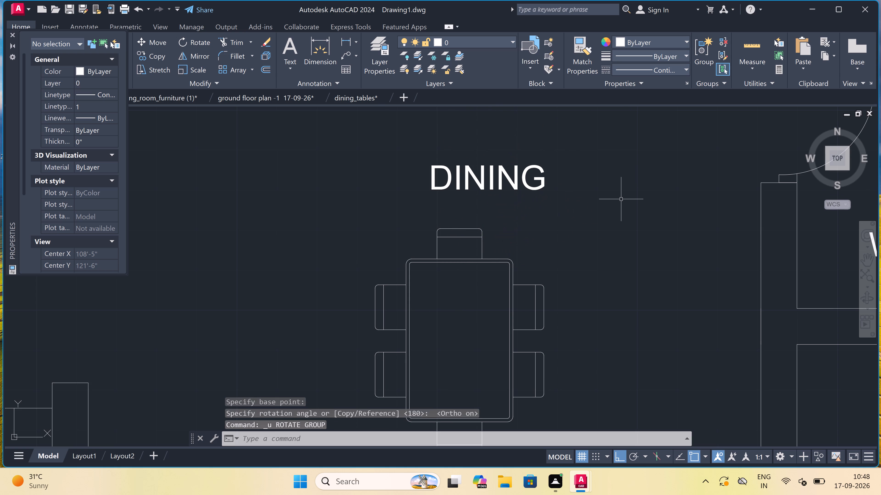
Rotate the DINING label to 270° with Ortho on, so that it reads vertically from top to bottom.
double_click(504, 164)
left_click(464, 184)
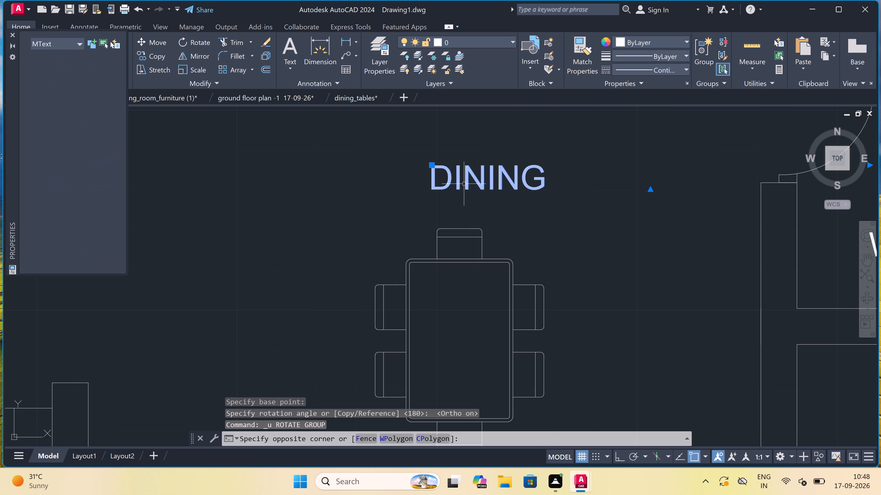
left_click(188, 40)
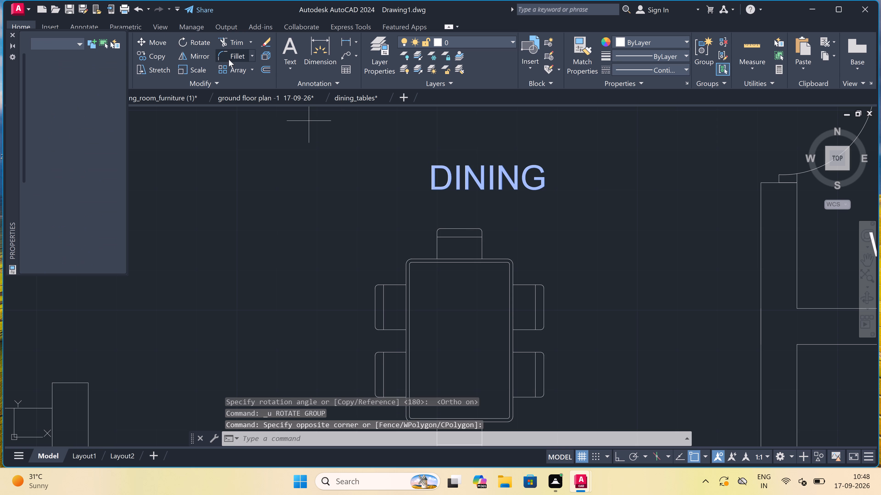
left_click_drag(501, 175, 505, 181)
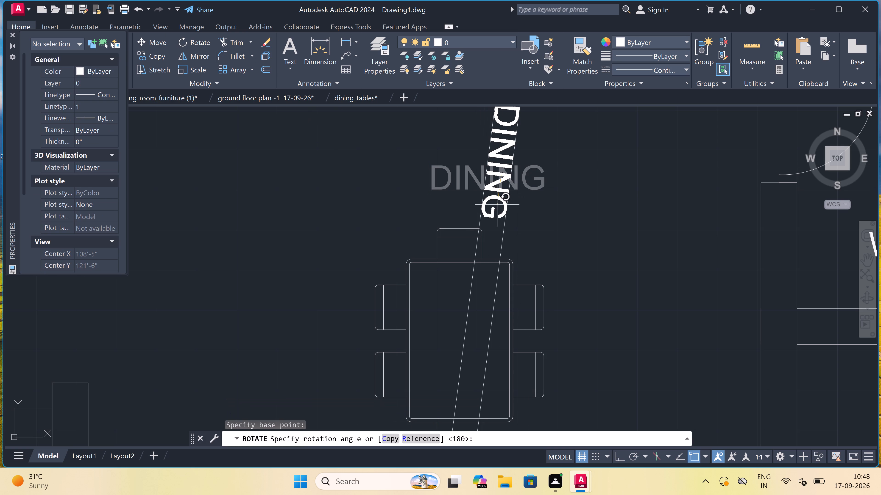
key("F8")
left_click(499, 204)
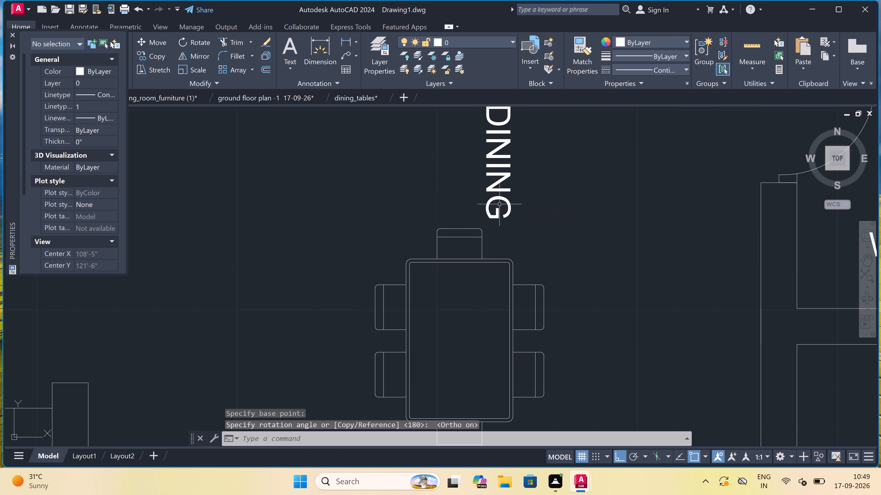
Move the vertical DINING label with Ortho off onto the middle of the dining tabletop.
left_click(508, 191)
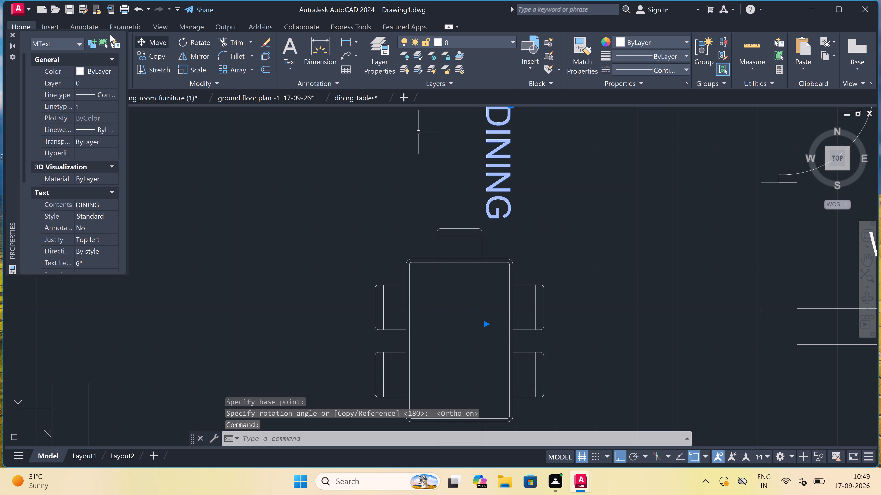
left_click(155, 43)
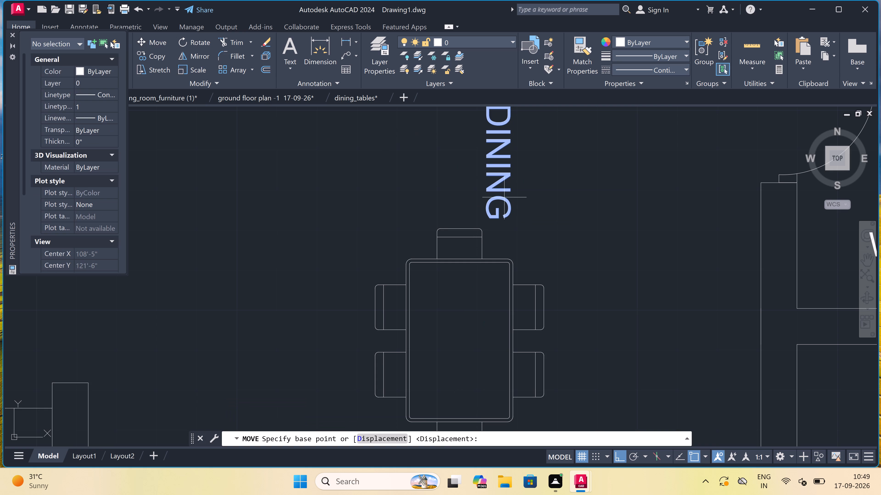
left_click_drag(502, 141, 501, 150)
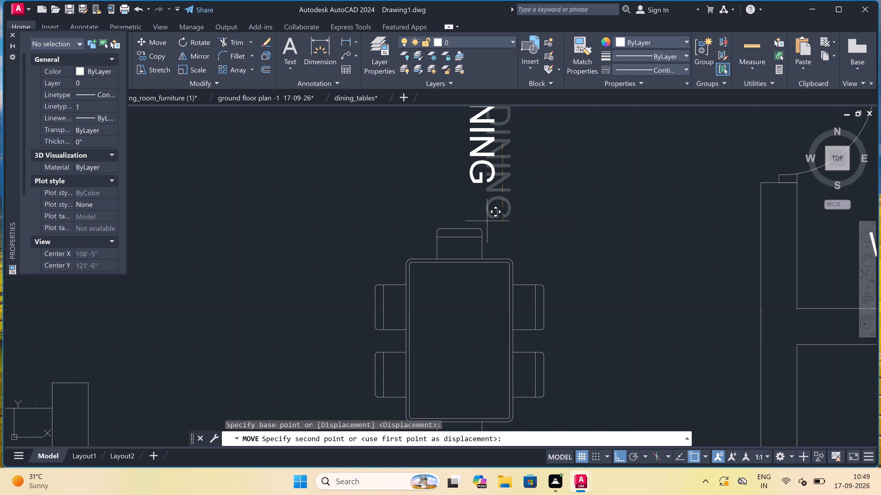
key("F8")
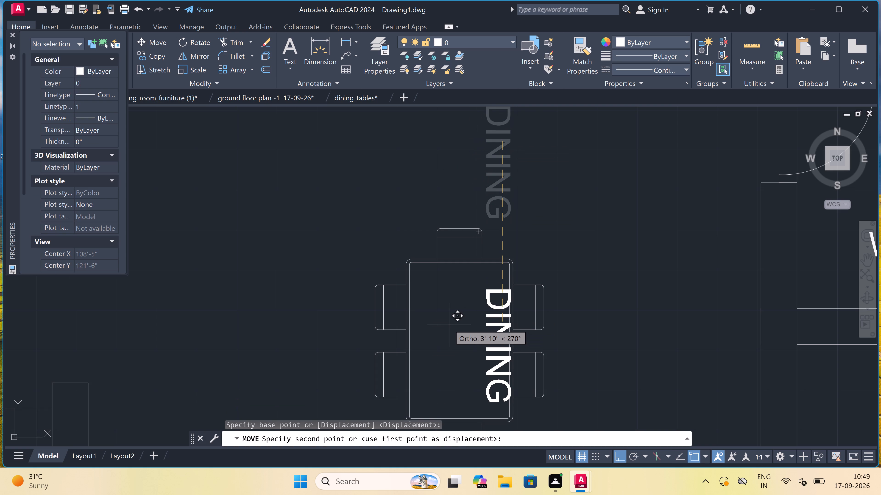
left_click(457, 325)
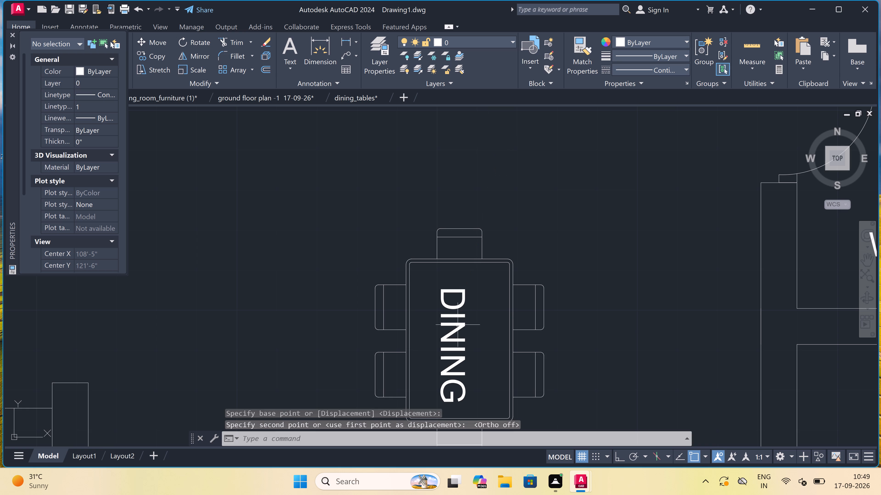
key("Escape")
Draw a freehand rectangular border around the whole floor plan, enclosing its outer dimensions and the GROUND FLOOR PLAN title.
scroll(458, 295, "down", 3)
scroll(454, 308, "up", 3)
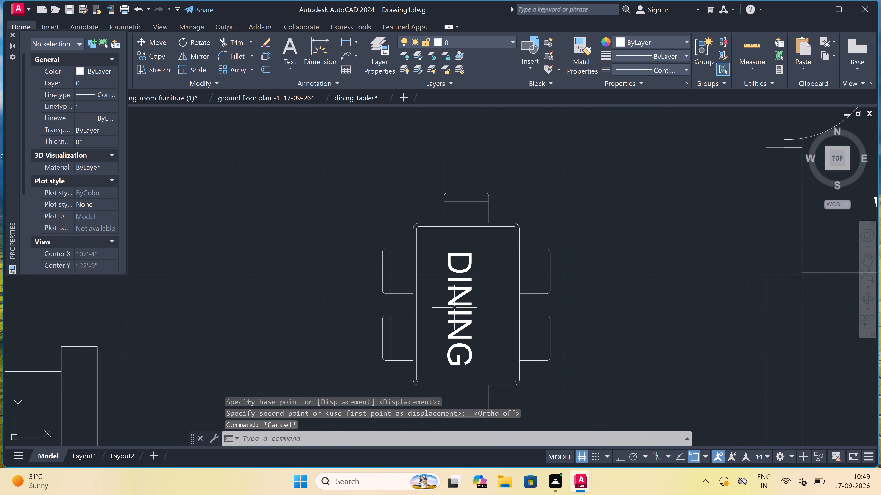
scroll(461, 262, "down", 7)
scroll(458, 268, "up", 2)
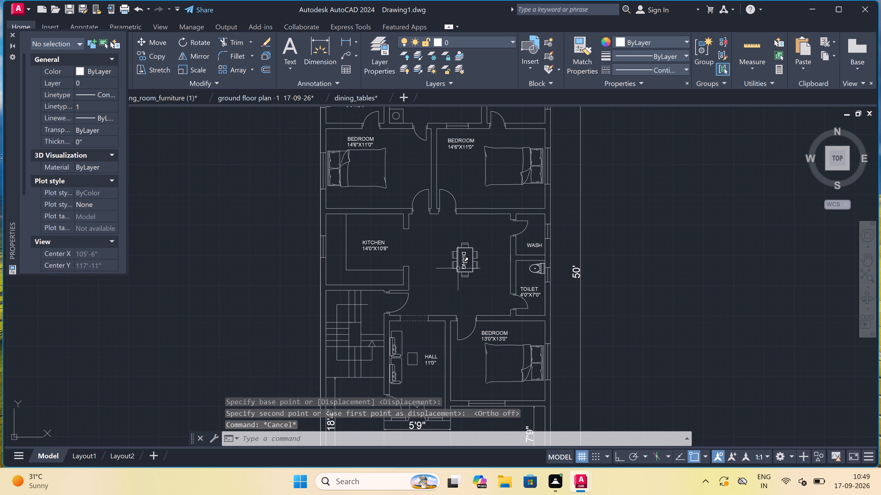
scroll(458, 268, "down", 2)
key("r")
key("e")
type("C")
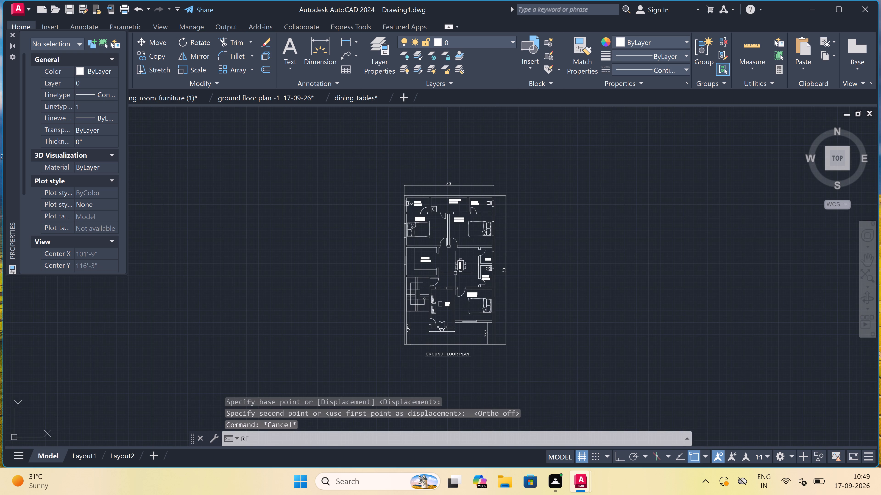
key("space")
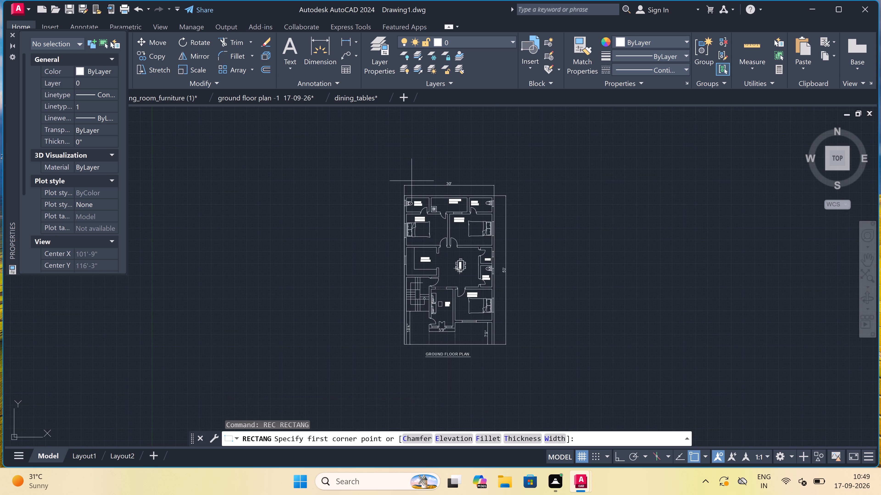
left_click(387, 175)
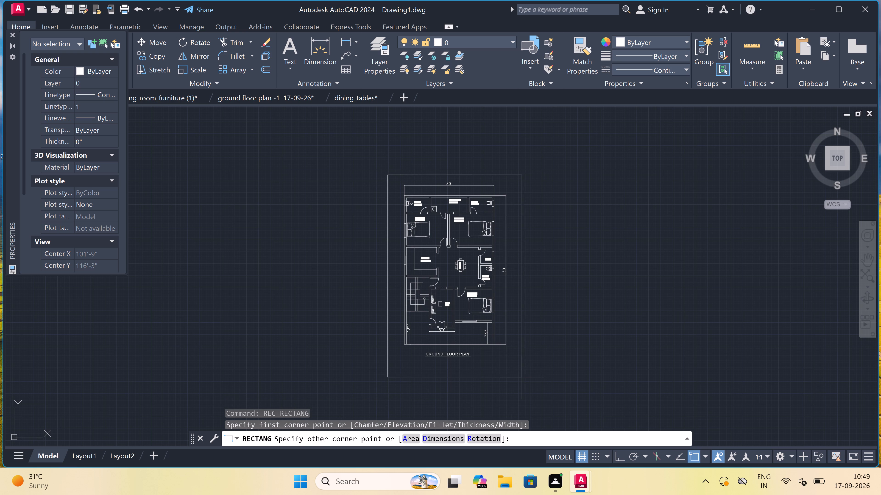
left_click(519, 365)
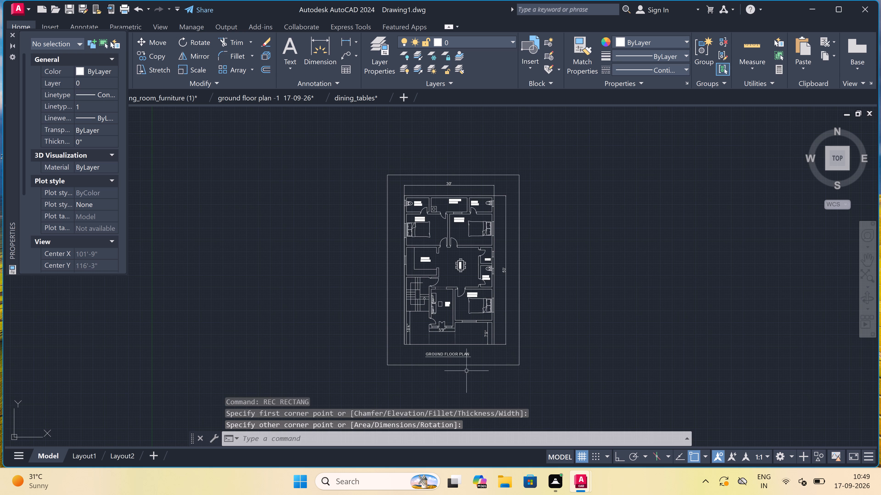
scroll(466, 371, "up", 2)
scroll(467, 371, "down", 1)
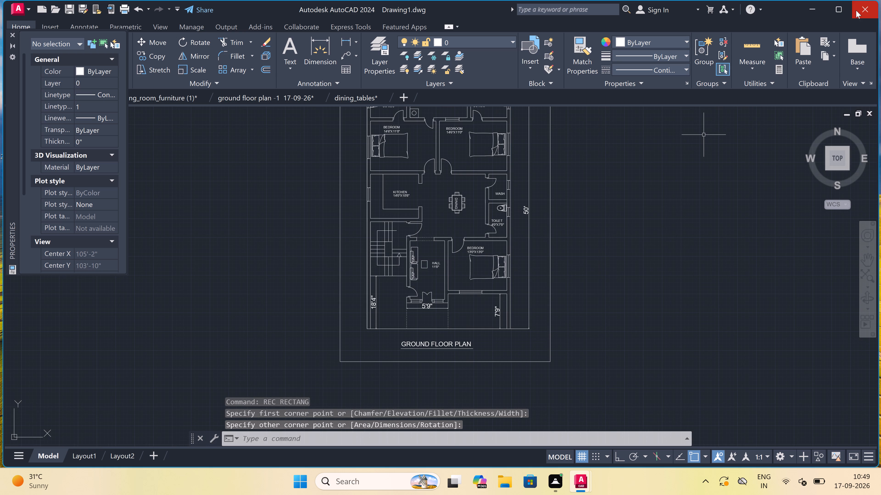
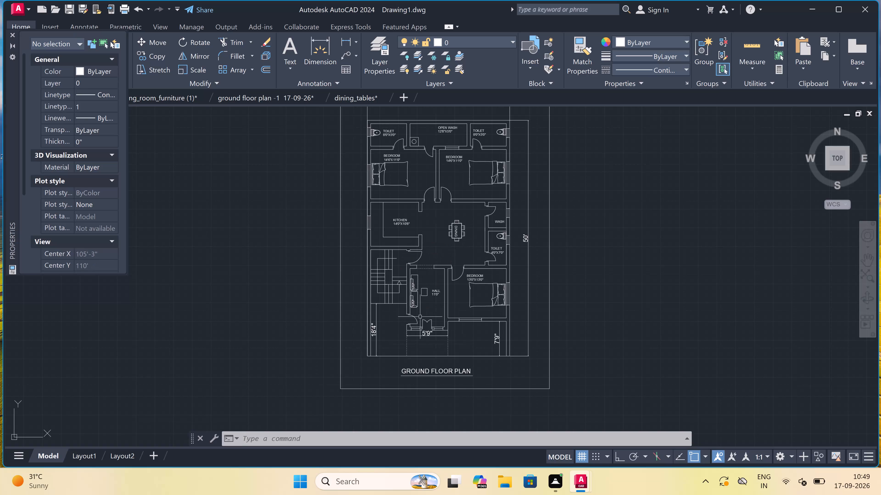
Draw a freehand rectangle for the sink on the kitchen's lower counter, near the counter's east end.
scroll(420, 317, "down", 2)
scroll(394, 292, "up", 2)
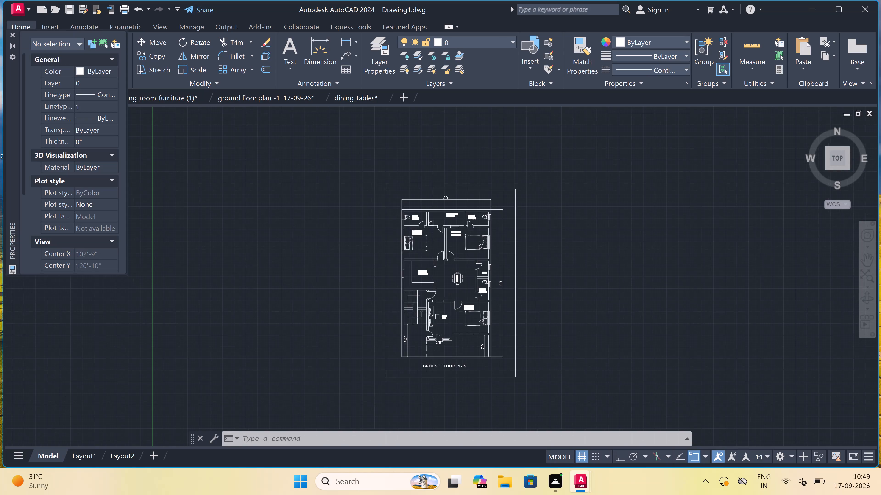
scroll(411, 278, "up", 2)
scroll(442, 280, "up", 1)
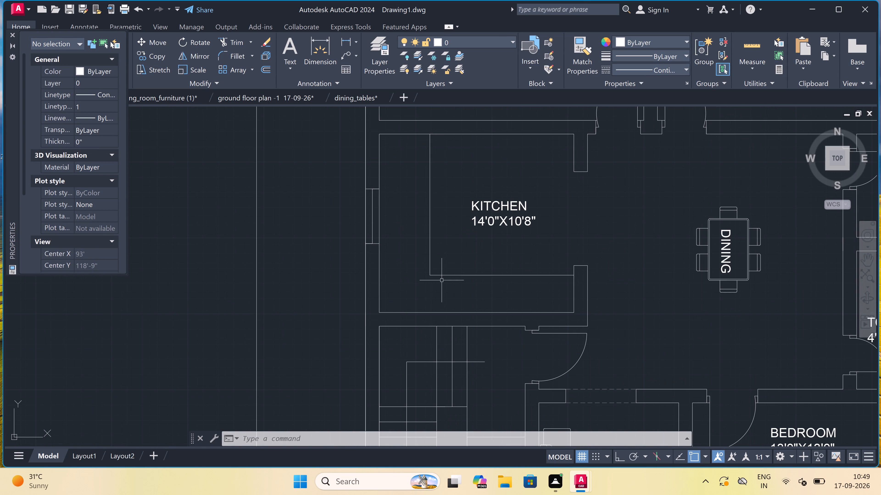
key("r")
type("EC")
key("space")
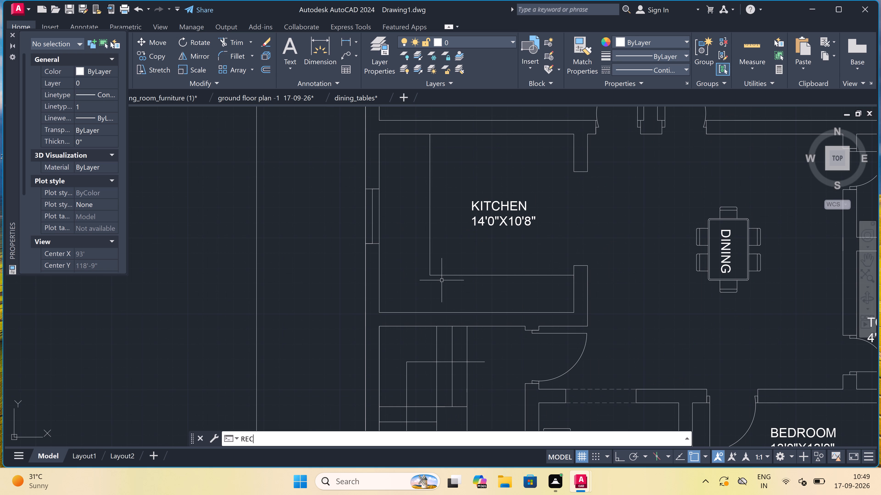
scroll(493, 284, "up", 1)
scroll(497, 279, "down", 2)
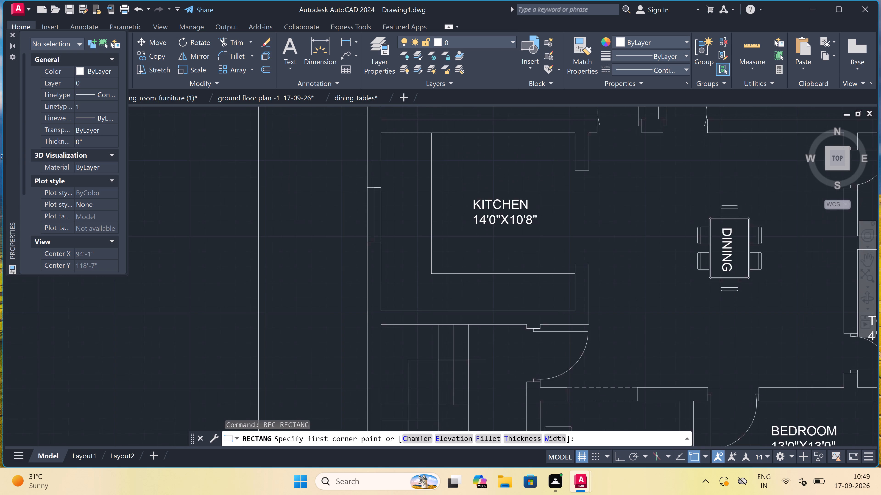
scroll(516, 275, "up", 2)
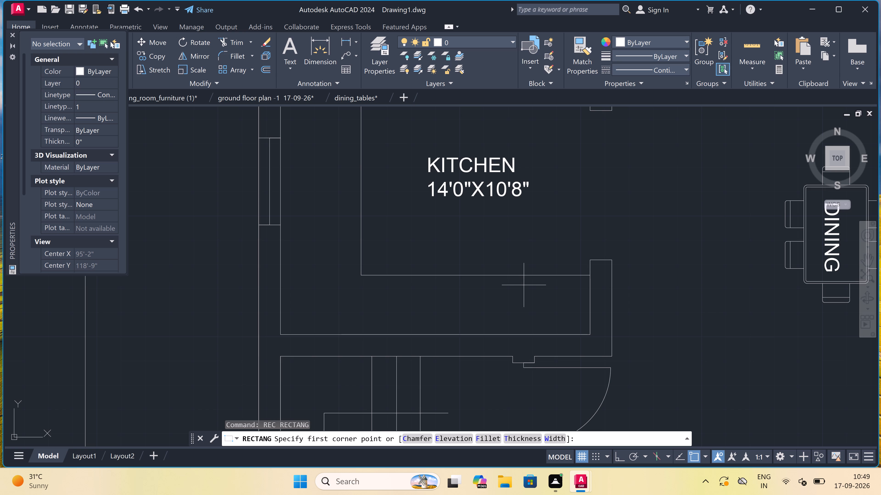
left_click_drag(527, 282, 531, 291)
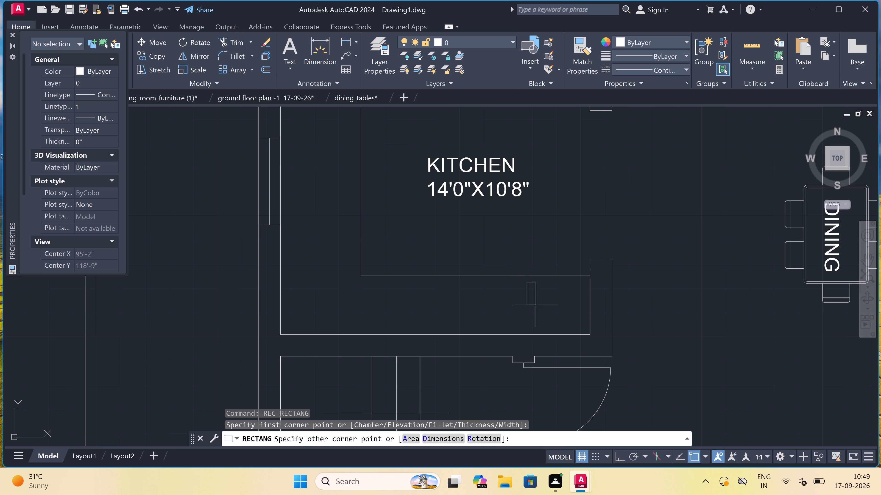
scroll(566, 325, "up", 2)
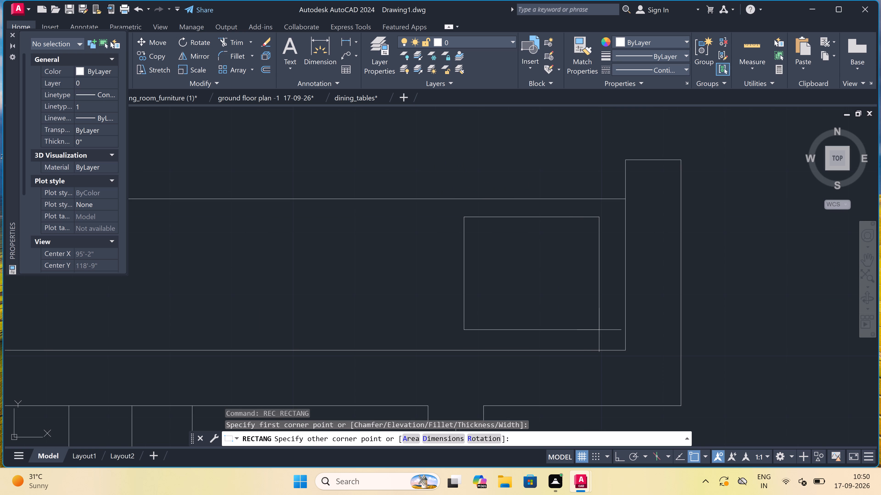
left_click(600, 330)
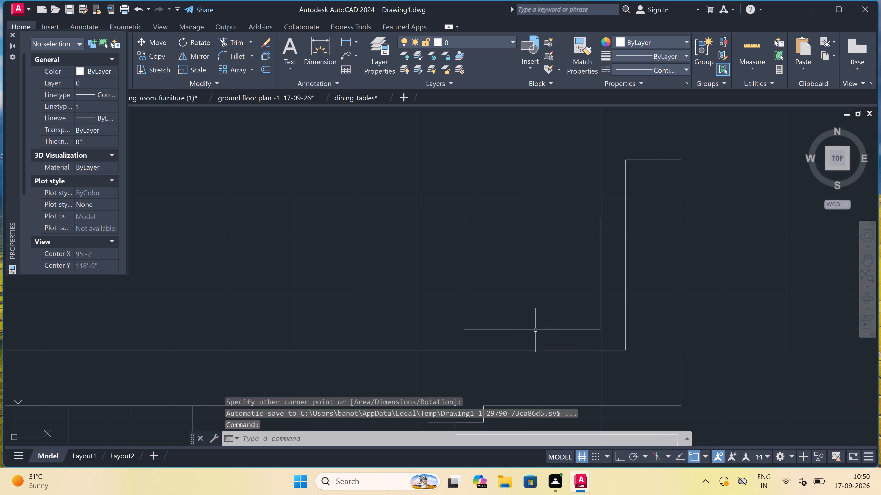
Draw a narrow upright rectangle for the tap stem, straddling the lower edge of the sink rectangle.
key("space")
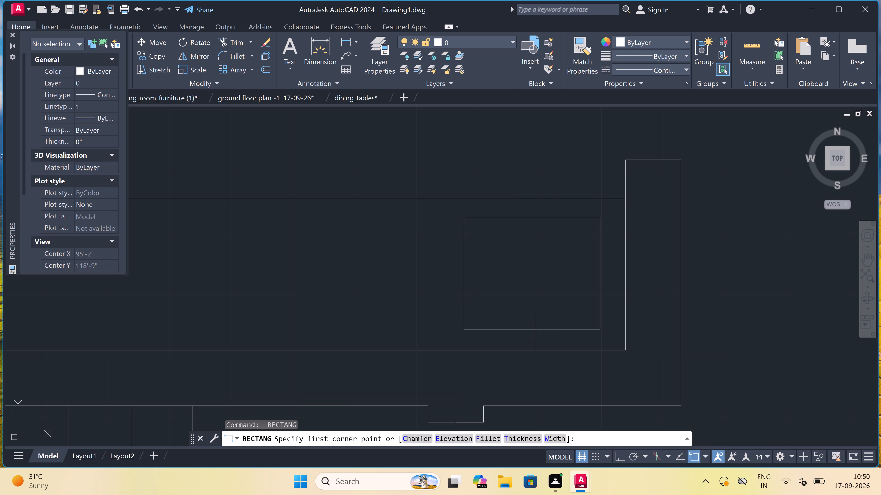
left_click(541, 336)
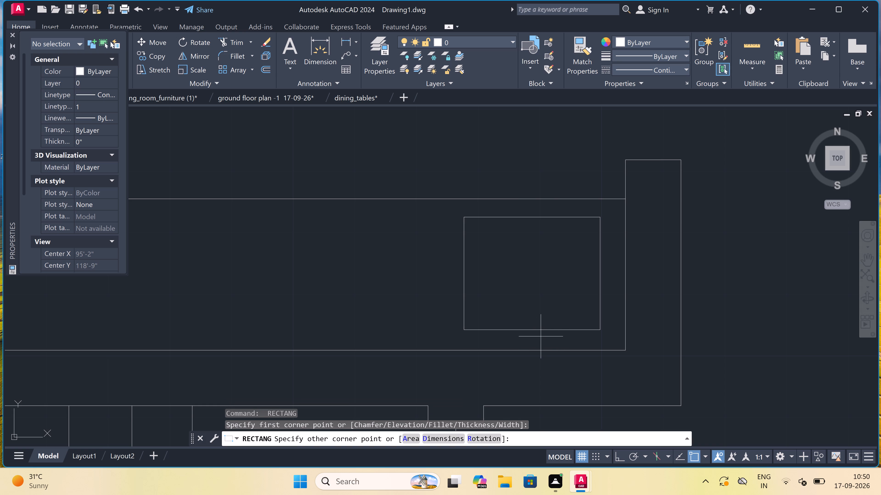
left_click(532, 314)
Move the narrow tap rectangle slightly west along the sink's lower edge, using its centre as base point.
left_click(535, 315)
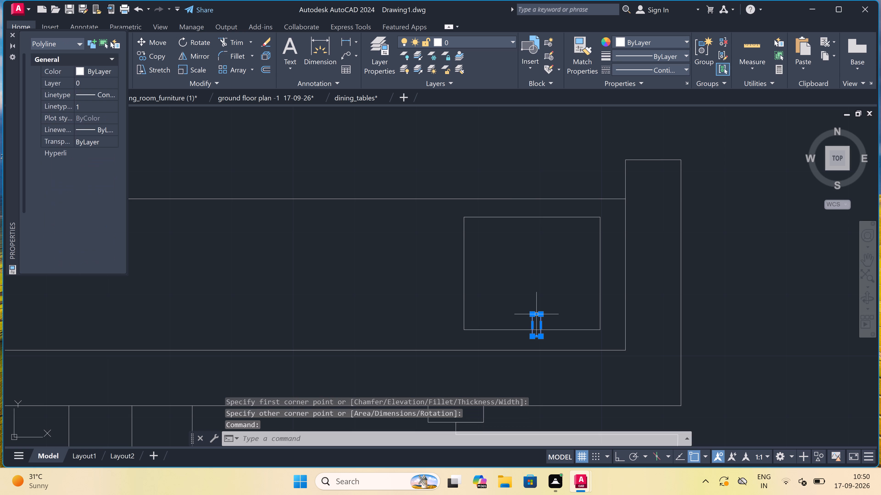
left_click(159, 36)
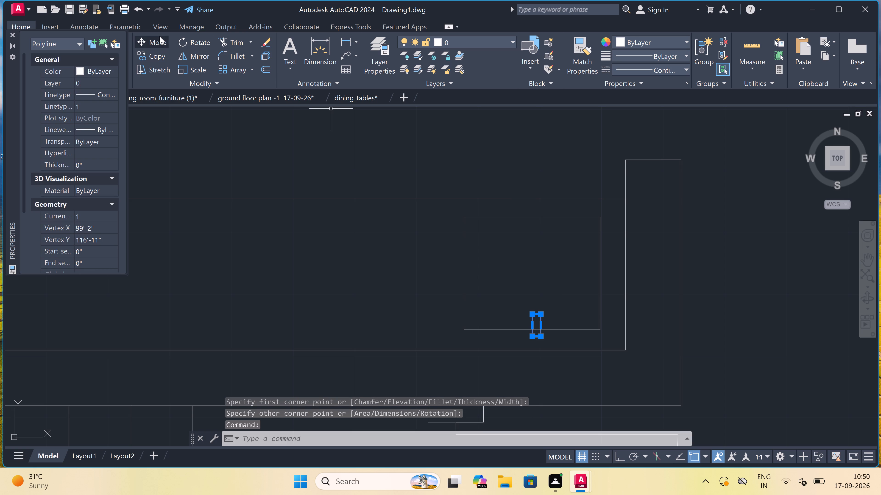
scroll(513, 326, "up", 2)
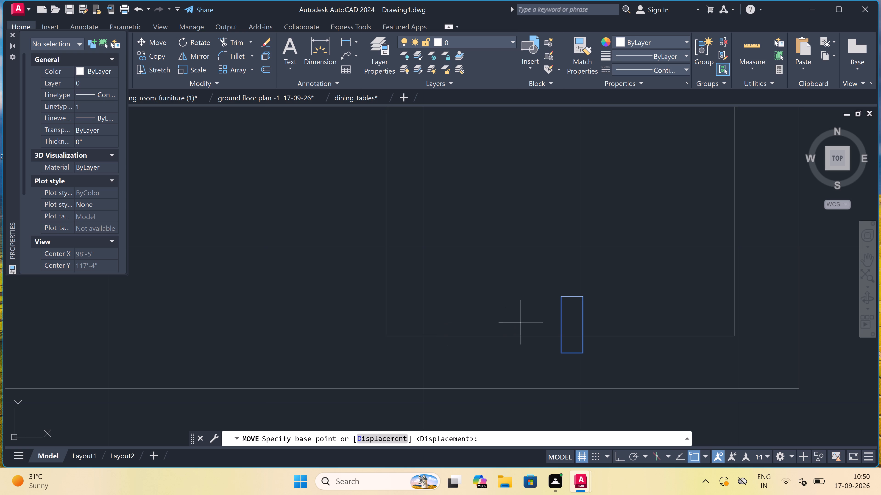
left_click(572, 322)
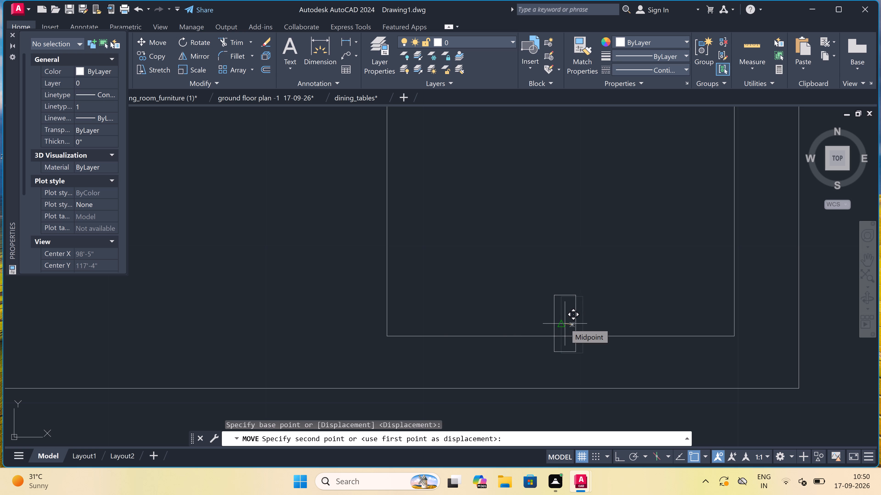
left_click(564, 324)
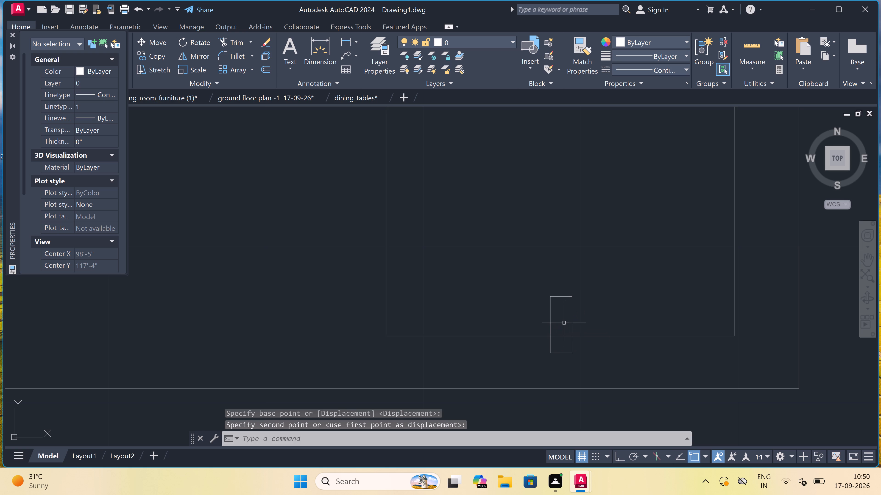
Trim away the part of the sink's lower edge that runs through the narrow tap rectangle.
type("TR")
key("space")
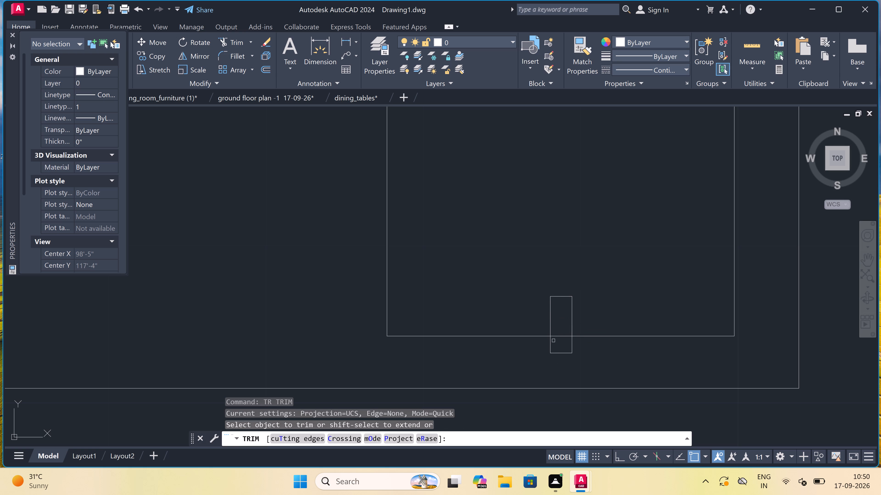
left_click(554, 341)
left_click(554, 333)
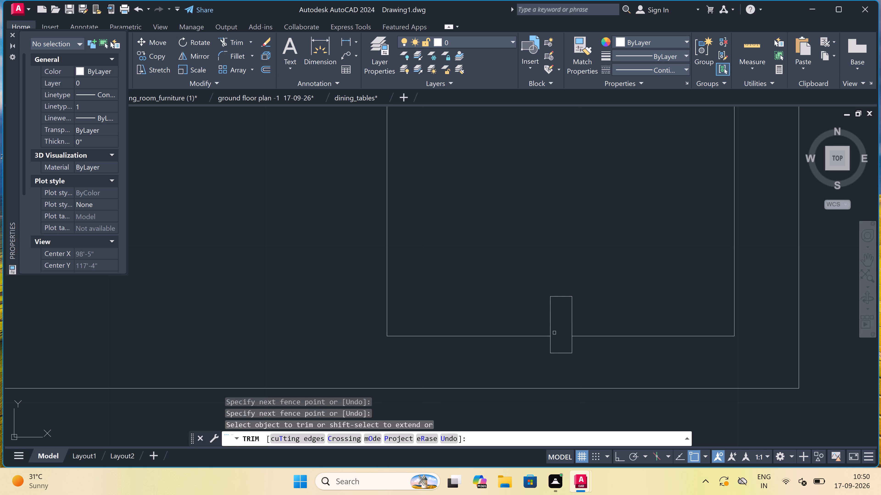
key("Escape")
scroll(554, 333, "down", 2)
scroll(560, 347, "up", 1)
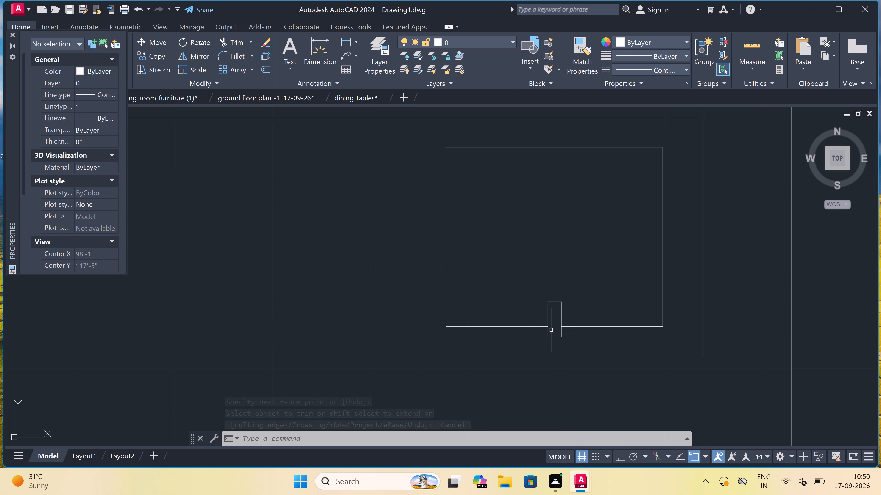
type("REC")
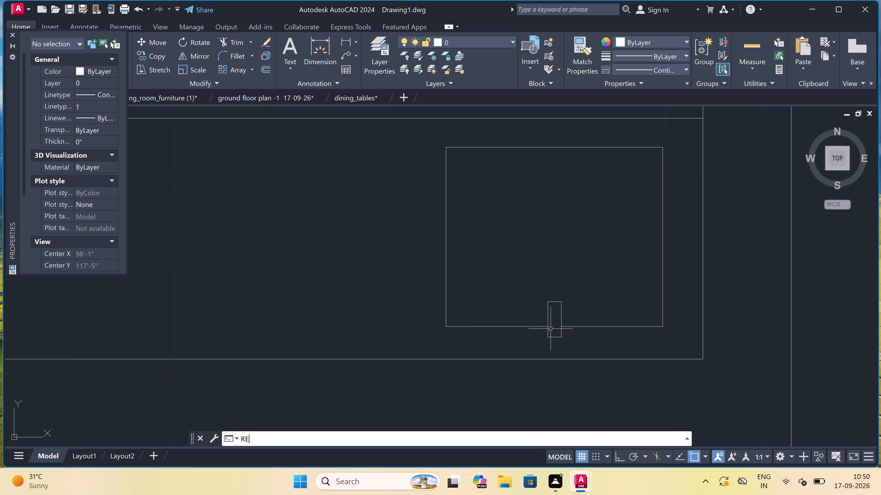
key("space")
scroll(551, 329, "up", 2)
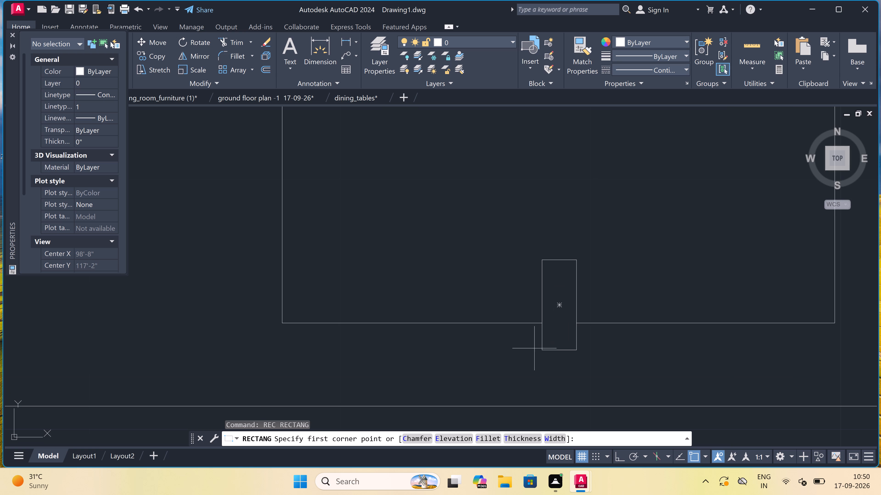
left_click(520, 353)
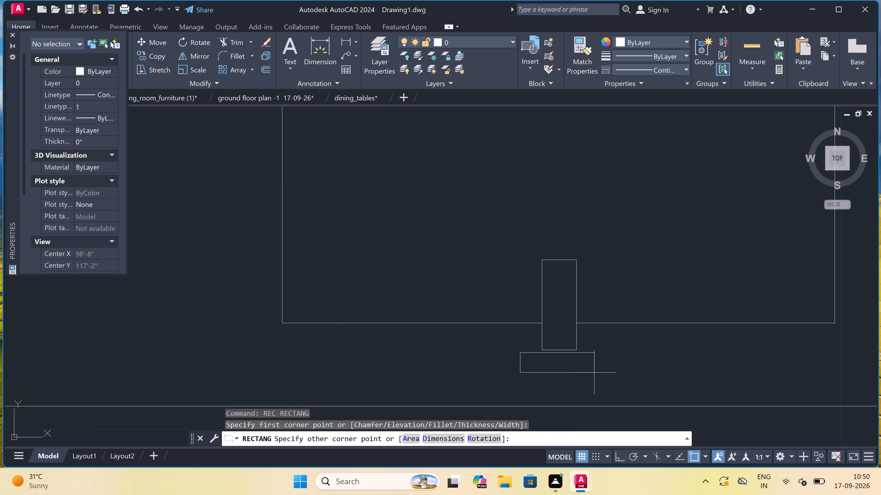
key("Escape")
Draw a wide, low rectangle for the tap base, slightly overlapping the bottom end of the narrow tap rectangle.
key("space")
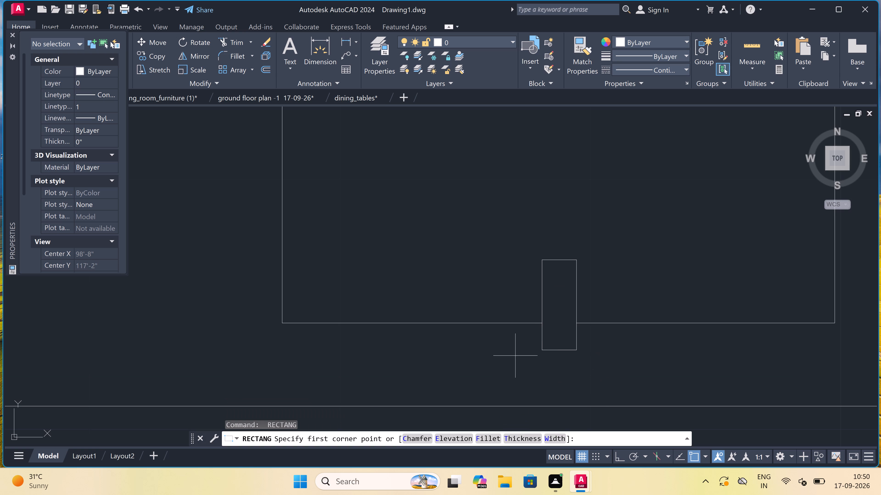
left_click(506, 348)
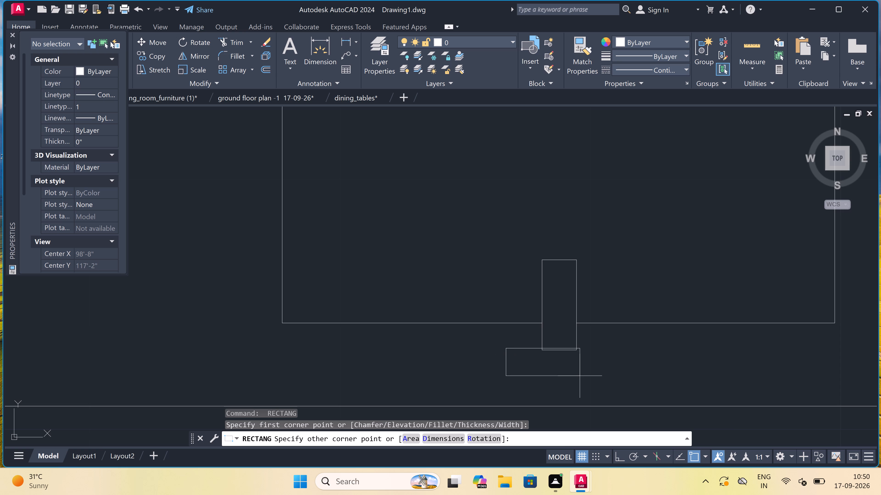
left_click(612, 380)
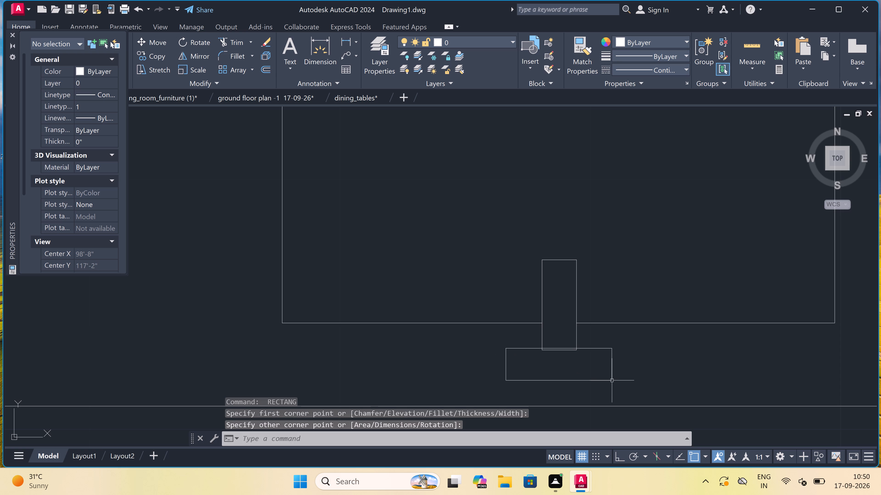
Trim the overlapping edges where the tap stem meets its base, leaving one inverted-T outline.
scroll(569, 352, "up", 4)
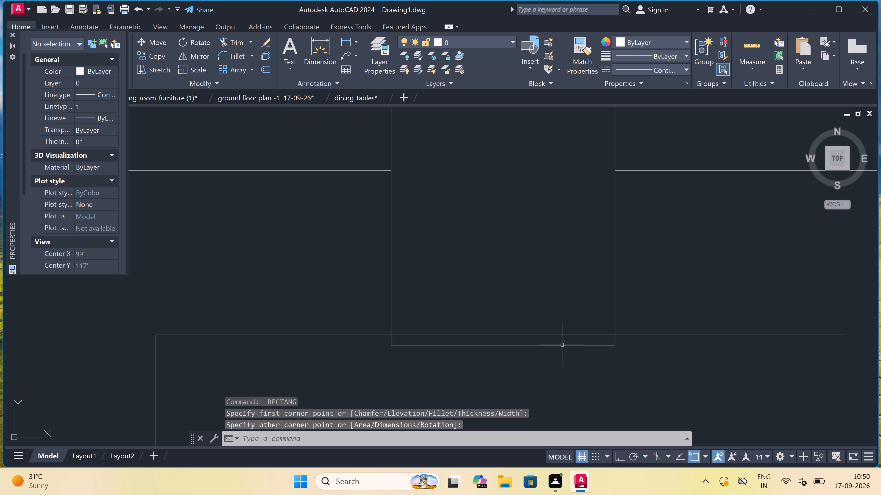
key("t")
type("R")
key("space")
scroll(561, 344, "up", 2)
left_click(561, 344)
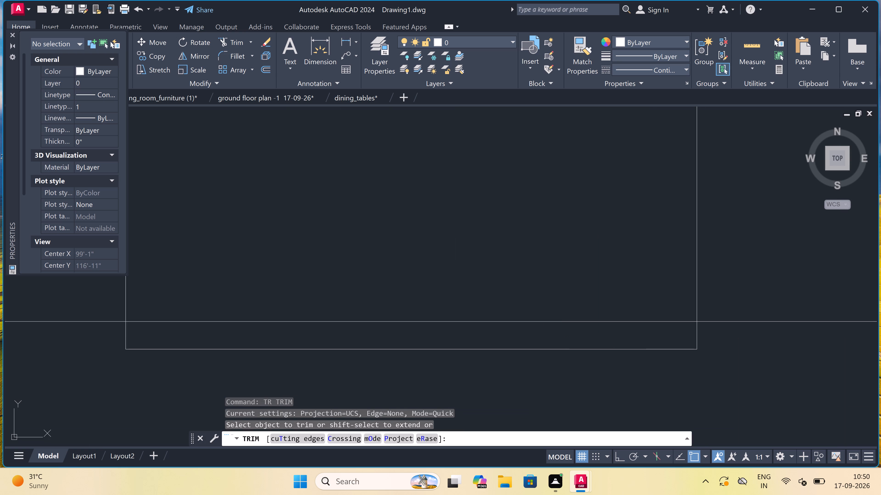
left_click_drag(554, 362, 554, 355)
scroll(554, 353, "down", 3)
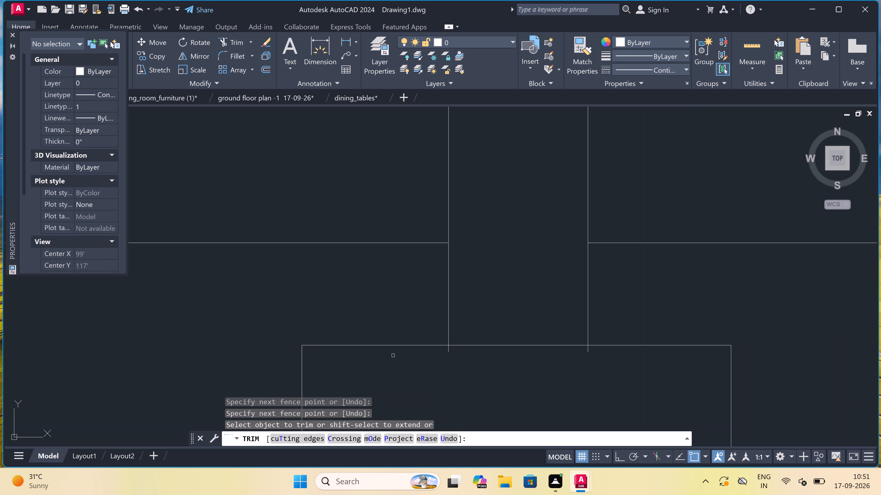
scroll(450, 354, "up", 2)
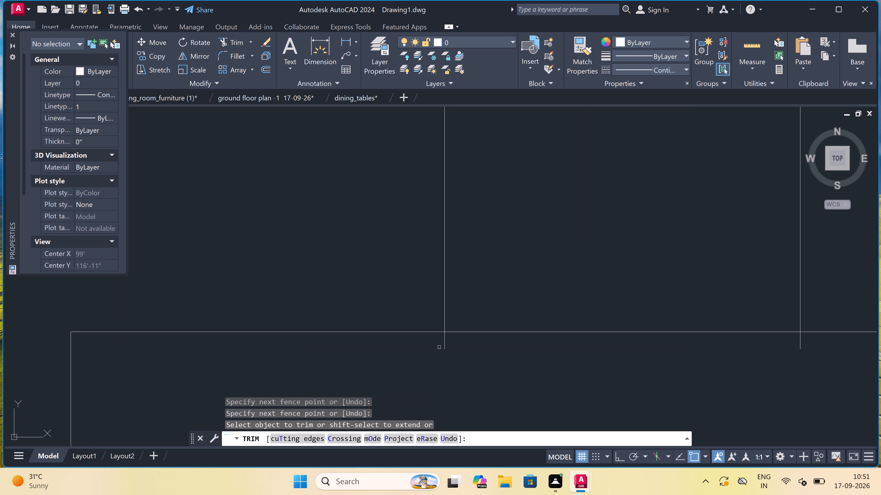
left_click(438, 343)
left_click(508, 307)
scroll(508, 307, "down", 2)
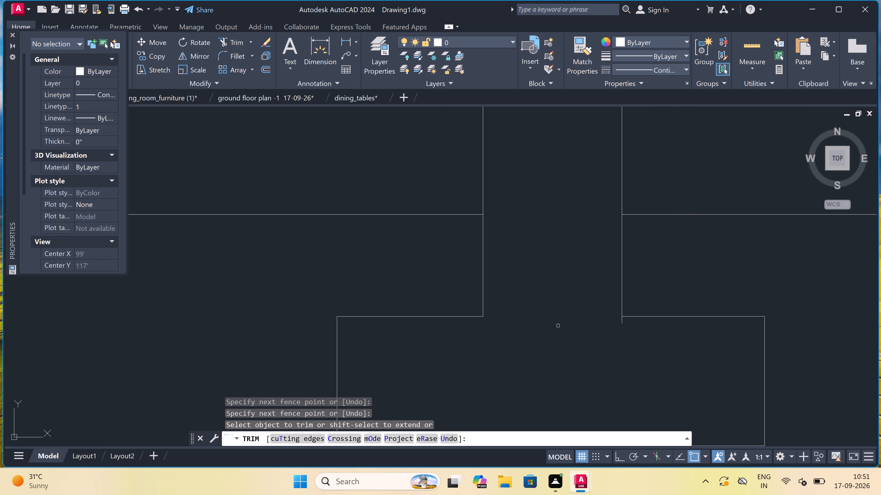
scroll(638, 323, "up", 3)
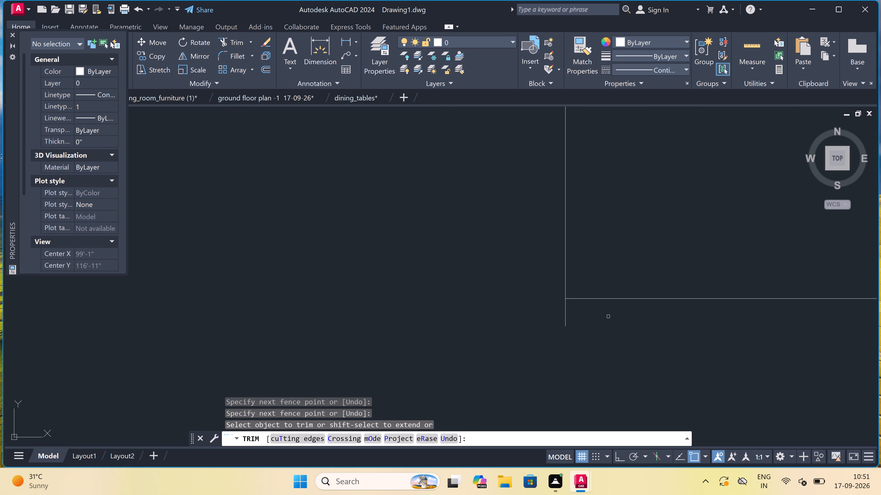
left_click(602, 321)
left_click(486, 320)
key("Escape")
Draw a small drain circle inside the sink, centred above the tap stem.
scroll(484, 308, "down", 7)
scroll(480, 310, "up", 2)
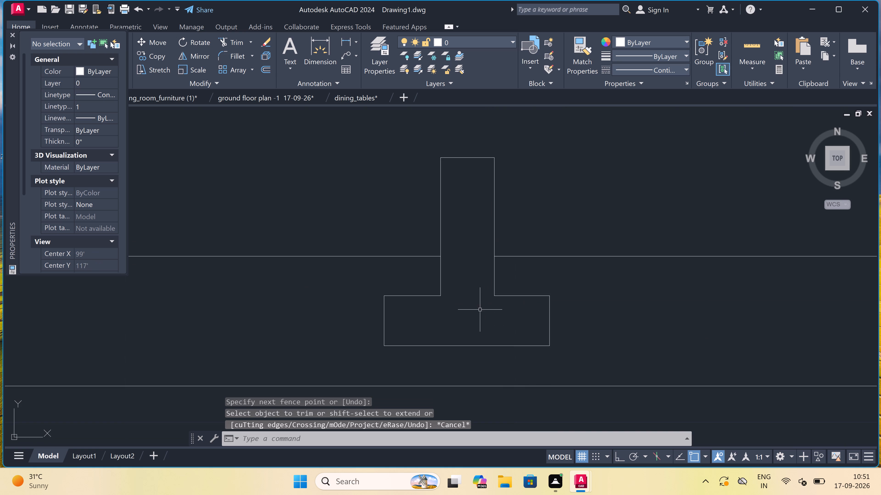
scroll(480, 310, "down", 5)
scroll(468, 270, "up", 1)
type("C")
key("space")
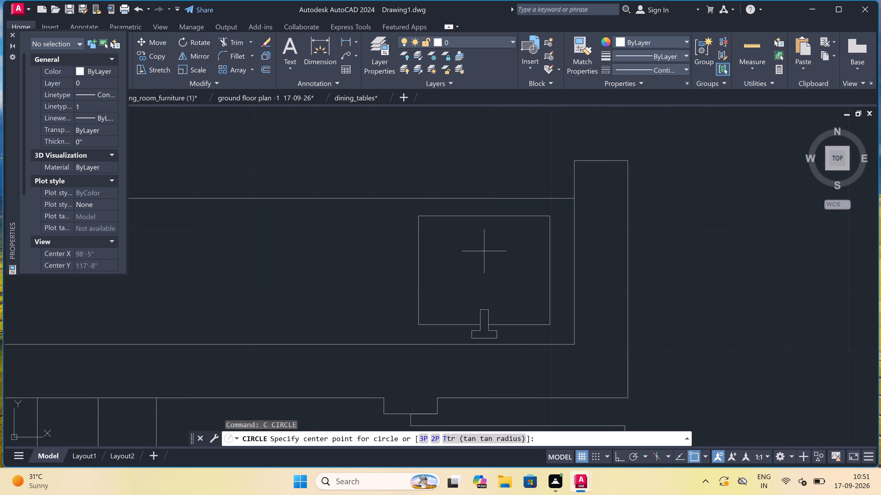
left_click(484, 251)
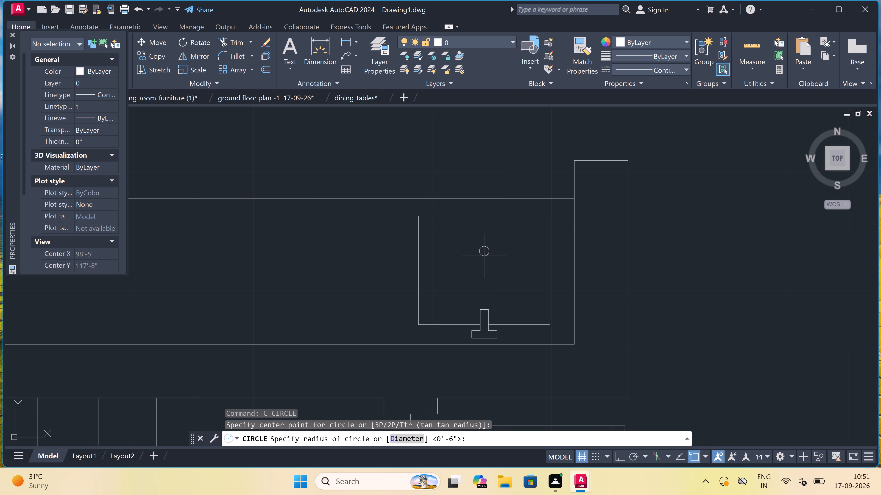
left_click(484, 257)
With Ortho on, start a line where the sink's lower edge meets the tap stem's west side, running a short distance up the stem.
scroll(484, 257, "down", 2)
scroll(472, 264, "up", 1)
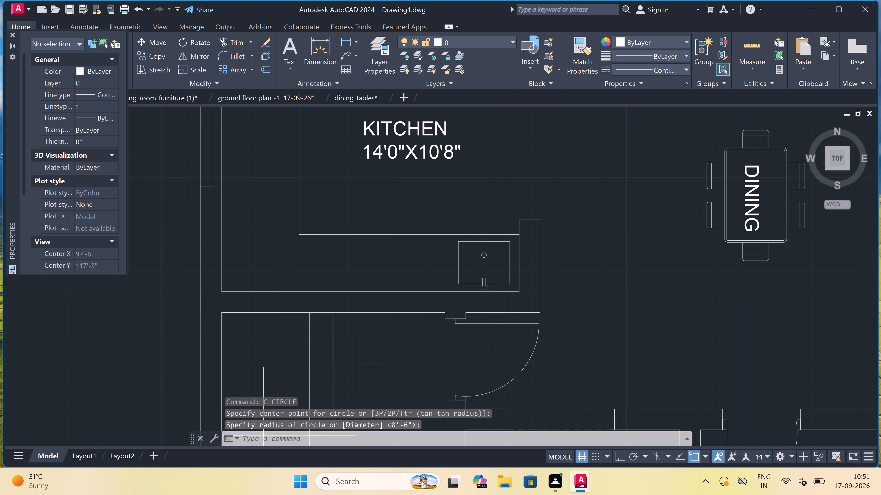
scroll(472, 264, "up", 1)
type("L")
key("space")
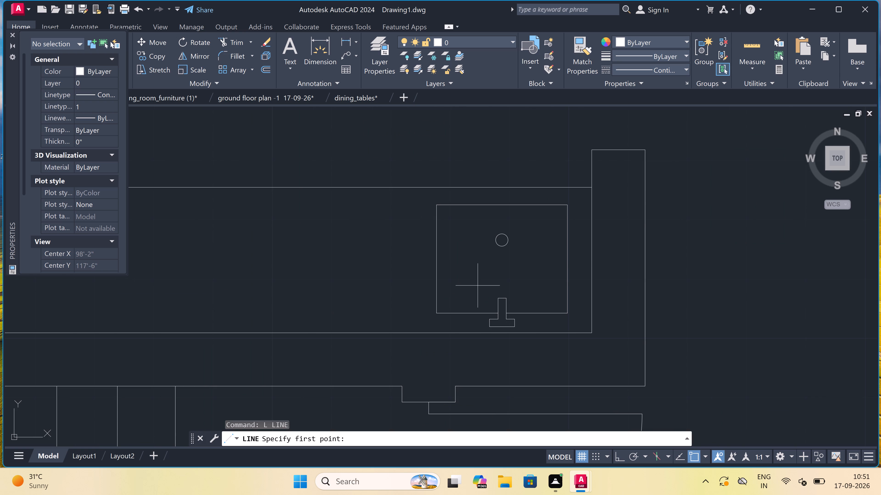
scroll(483, 292, "up", 2)
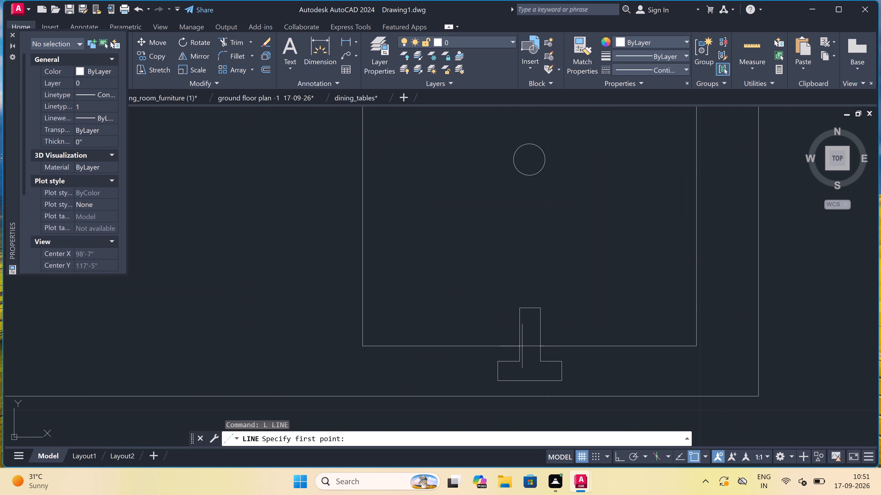
left_click(521, 346)
scroll(519, 343, "up", 3)
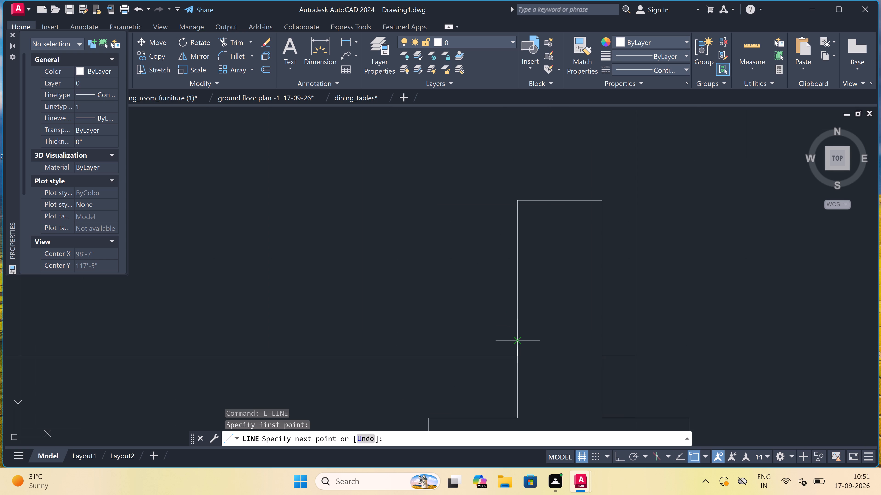
key("F8")
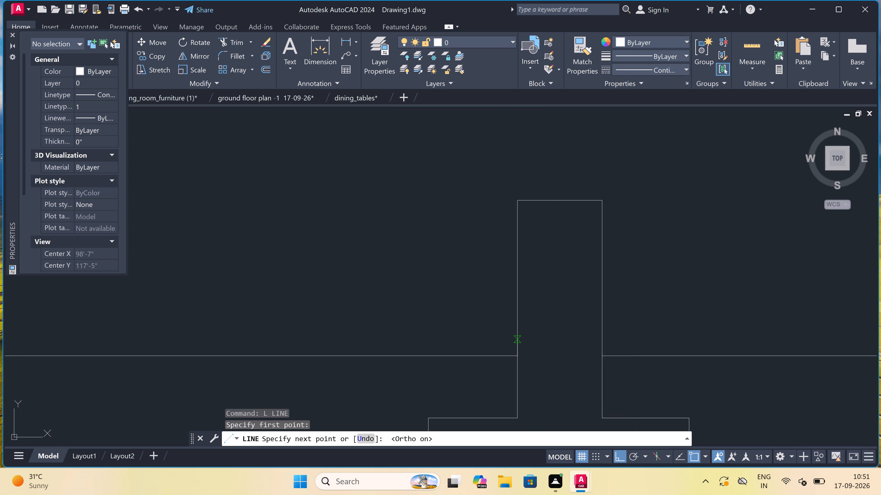
scroll(516, 339, "up", 2)
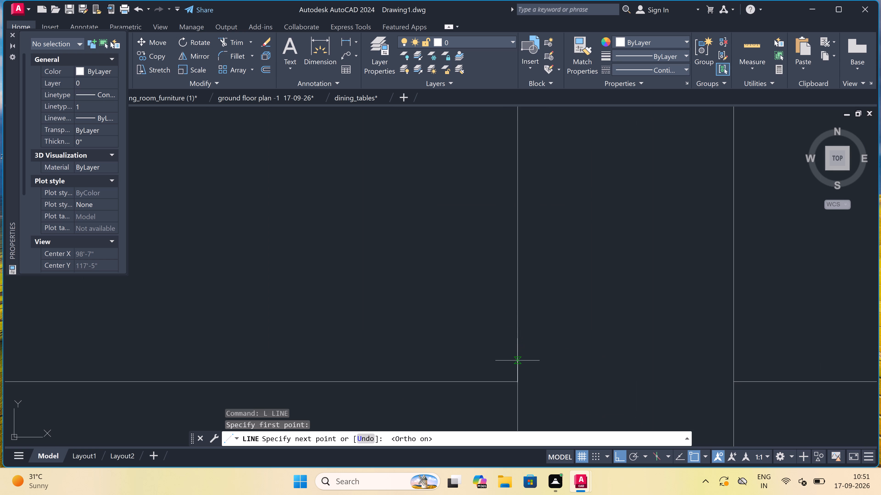
left_click(515, 358)
Continue the line west just inside the sink's lower edge to its west edge, ending with a short segment back inward.
scroll(414, 360, "down", 2)
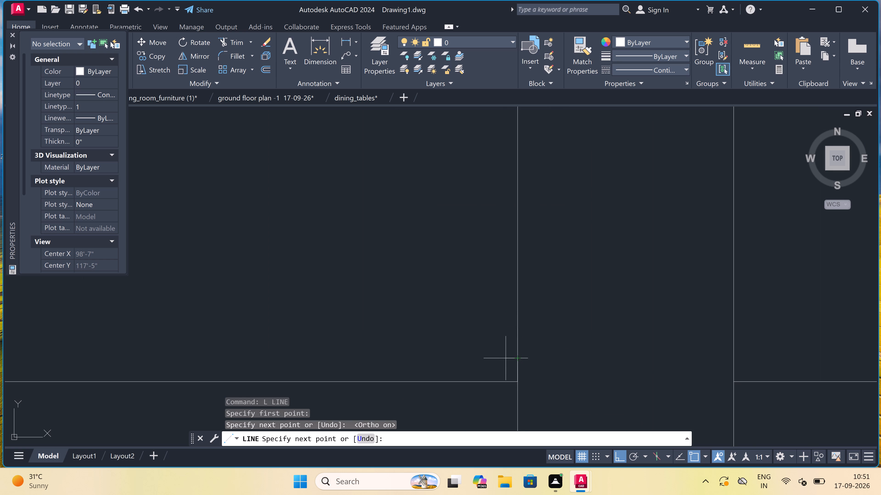
scroll(414, 360, "down", 3)
scroll(394, 360, "down", 1)
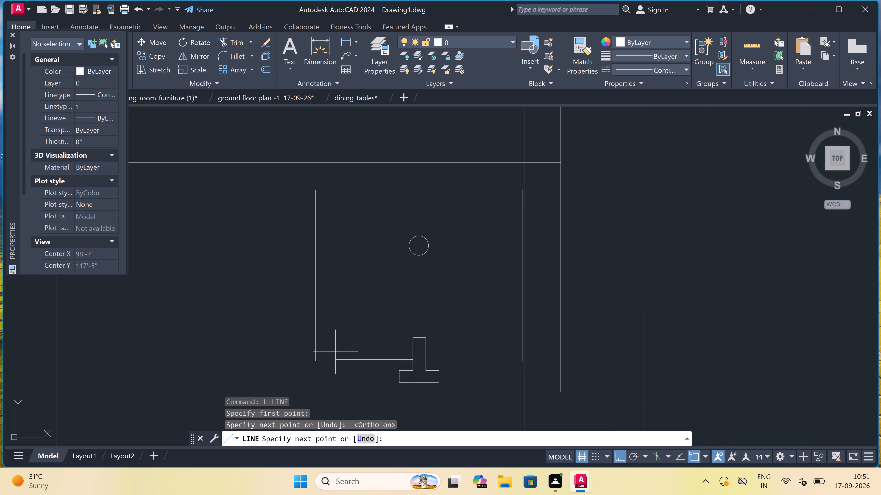
scroll(319, 351, "up", 4)
scroll(294, 378, "down", 3)
scroll(296, 394, "up", 2)
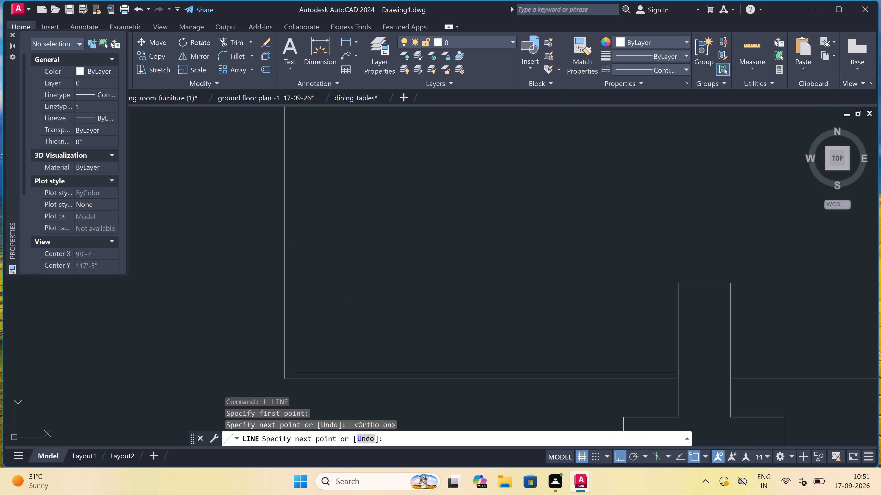
scroll(296, 394, "up", 1)
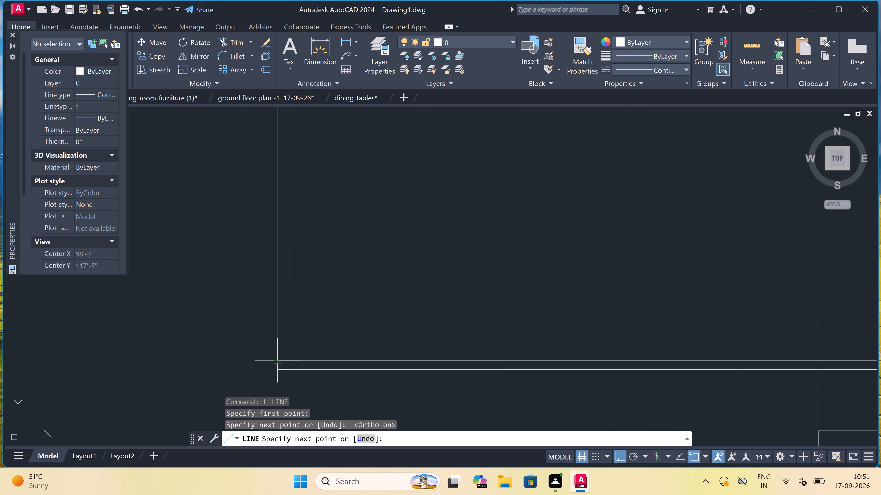
left_click(280, 360)
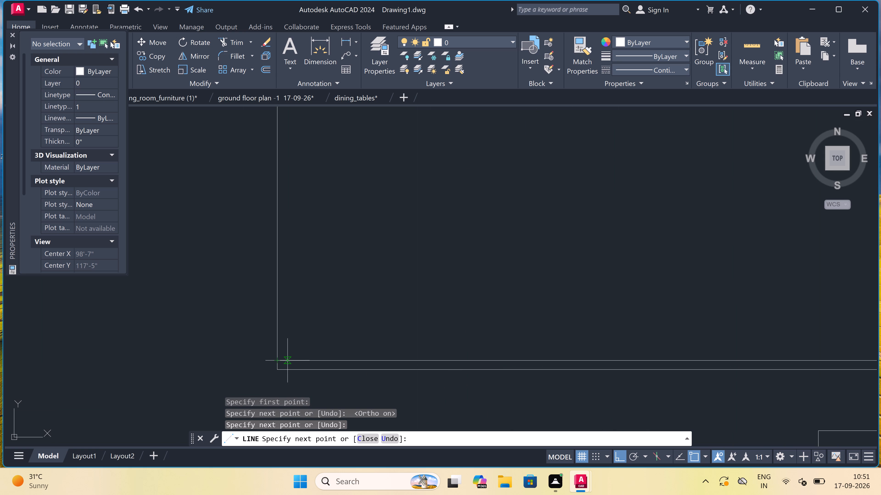
left_click(287, 360)
Continue the inner outline north along the sink's west edge and east along its upper edge, keeping a narrow gap.
scroll(297, 336, "down", 5)
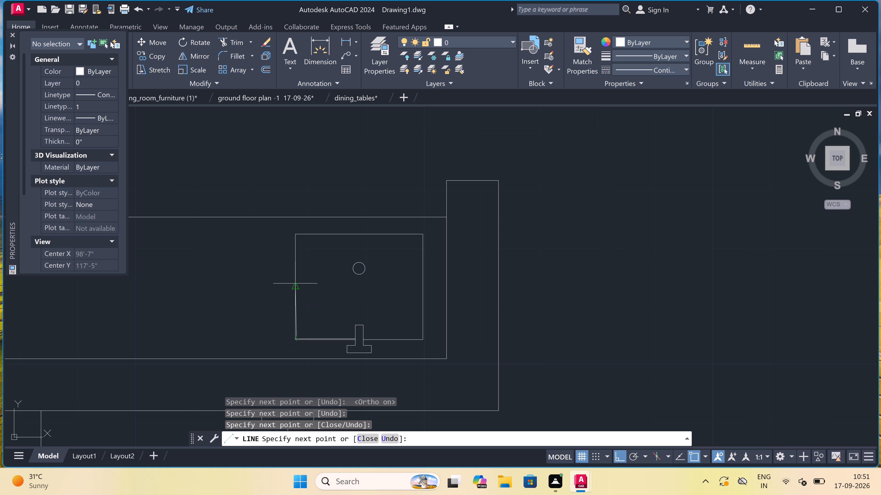
scroll(296, 229, "up", 3)
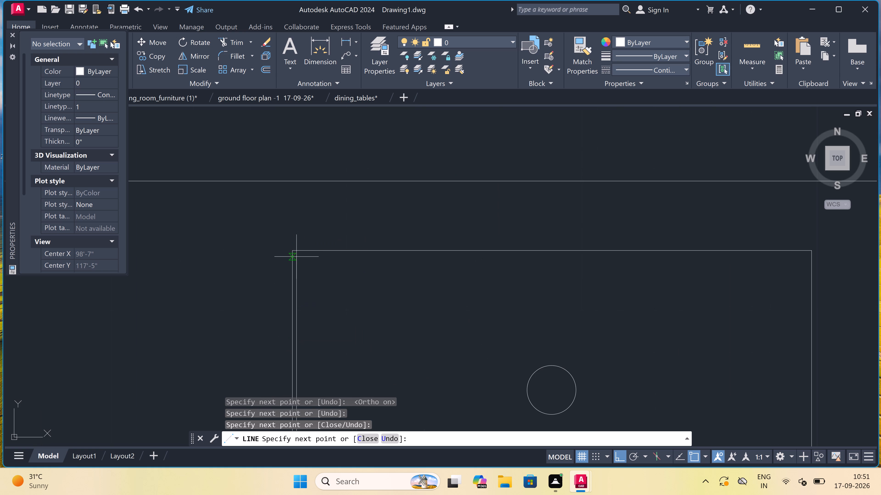
scroll(294, 248, "up", 3)
left_click(301, 258)
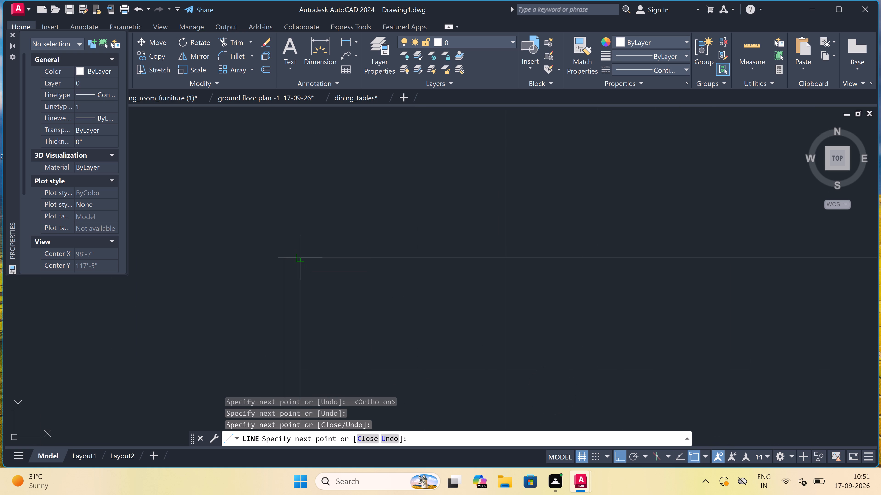
left_click(301, 270)
scroll(301, 270, "down", 4)
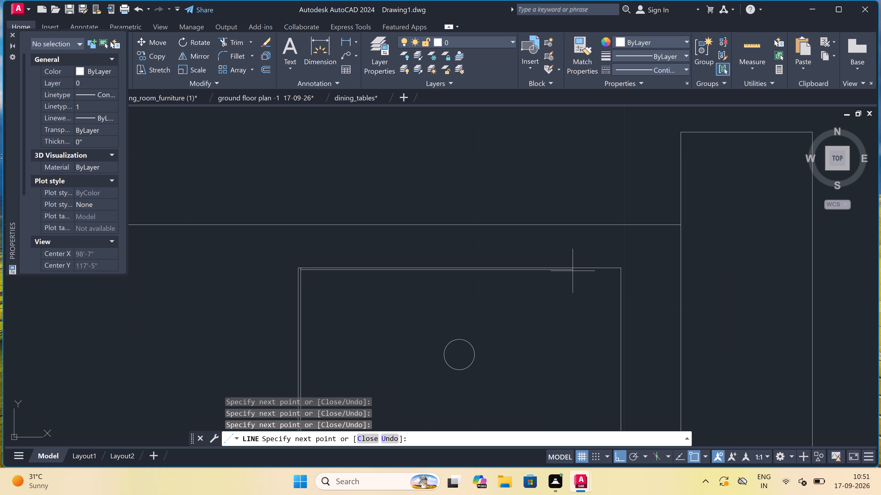
scroll(618, 277, "up", 3)
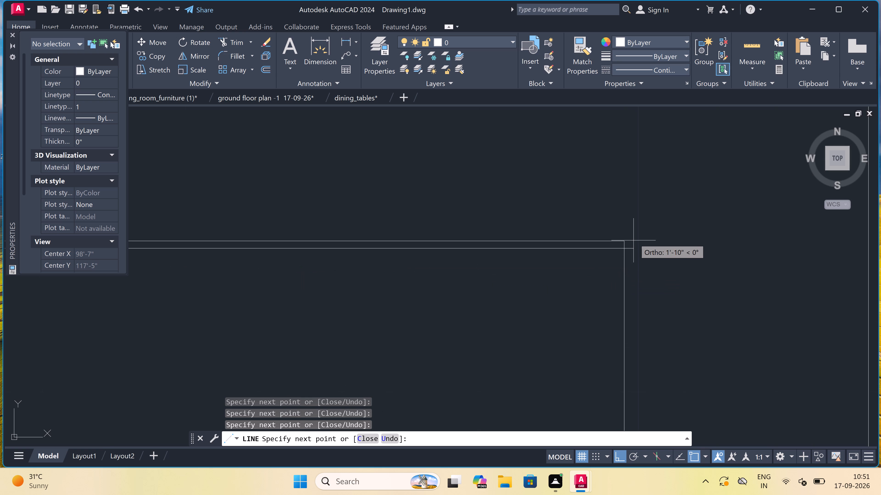
scroll(620, 251, "up", 2)
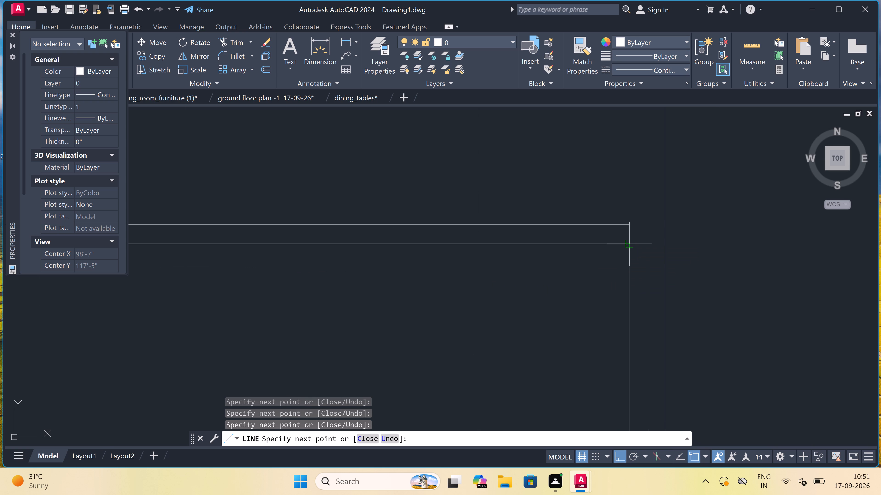
left_click(627, 242)
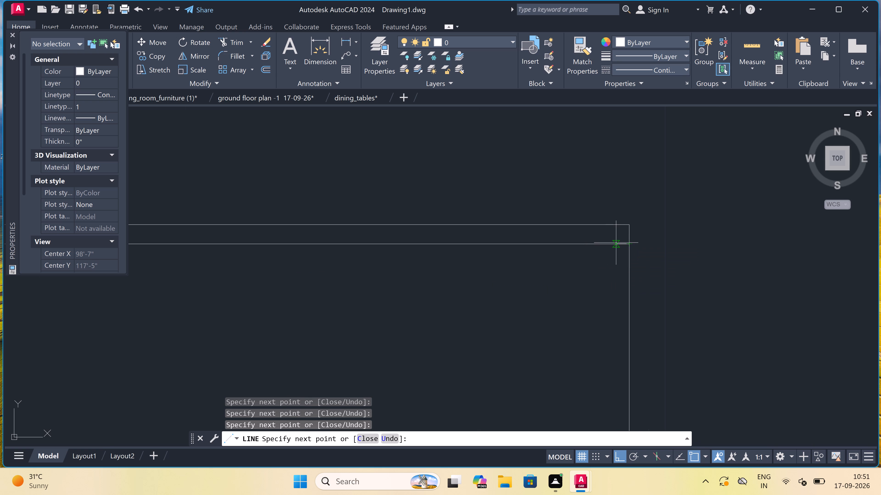
left_click(614, 245)
Finish the inner outline down the sink's east edge and back west along its lower edge to the tap stem's east side.
scroll(614, 245, "down", 5)
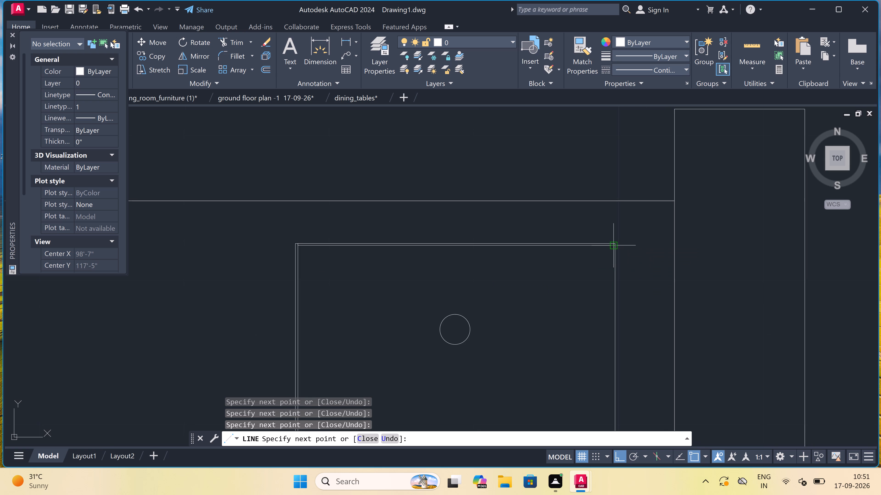
scroll(614, 245, "down", 2)
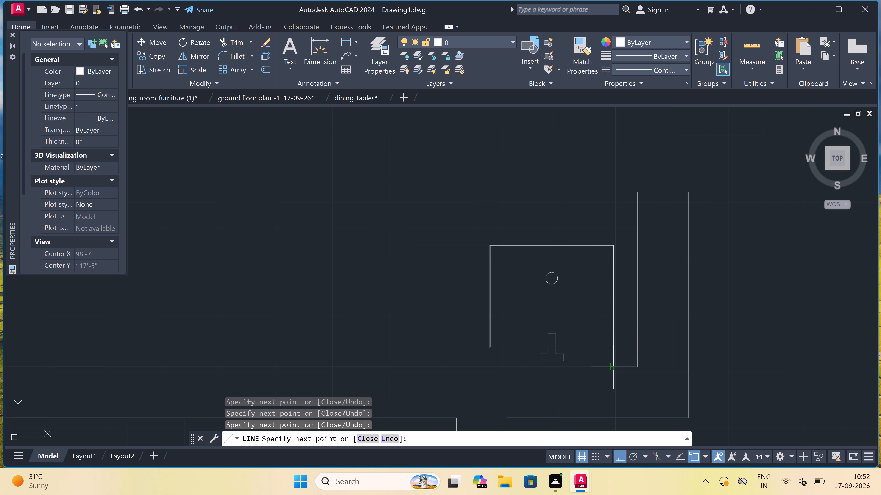
scroll(613, 365, "up", 3)
scroll(596, 279, "up", 3)
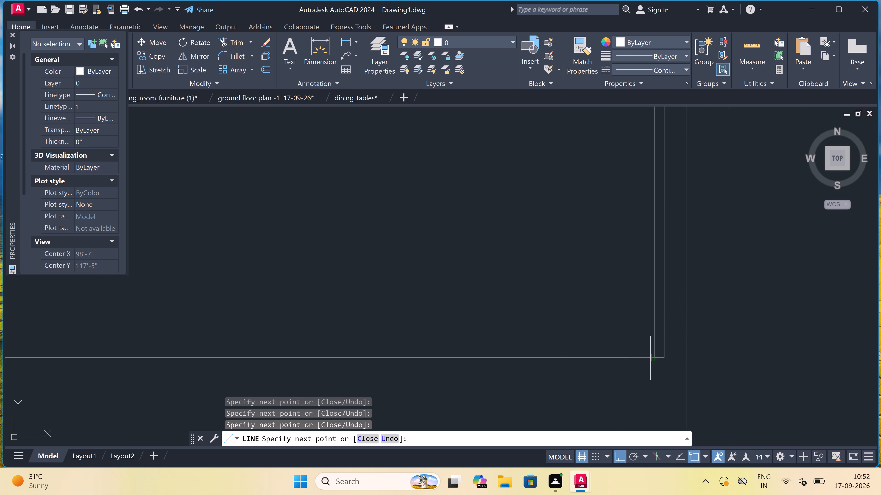
left_click(652, 358)
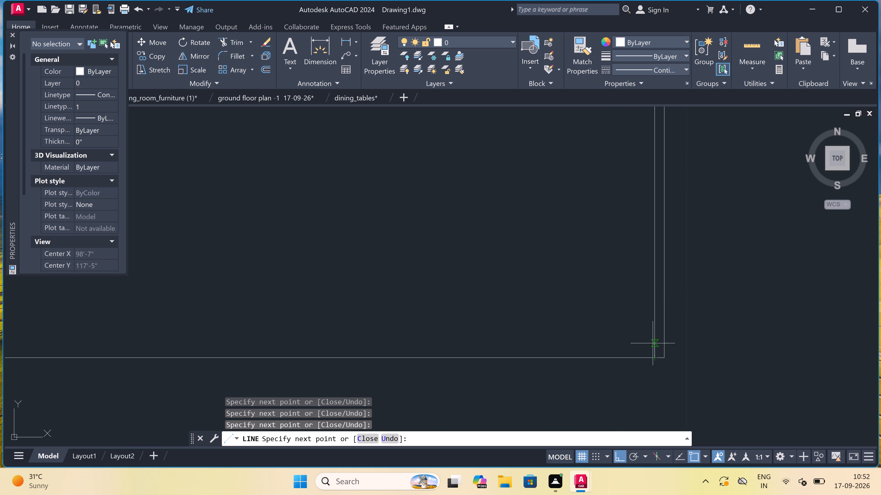
left_click(655, 348)
scroll(641, 344, "down", 5)
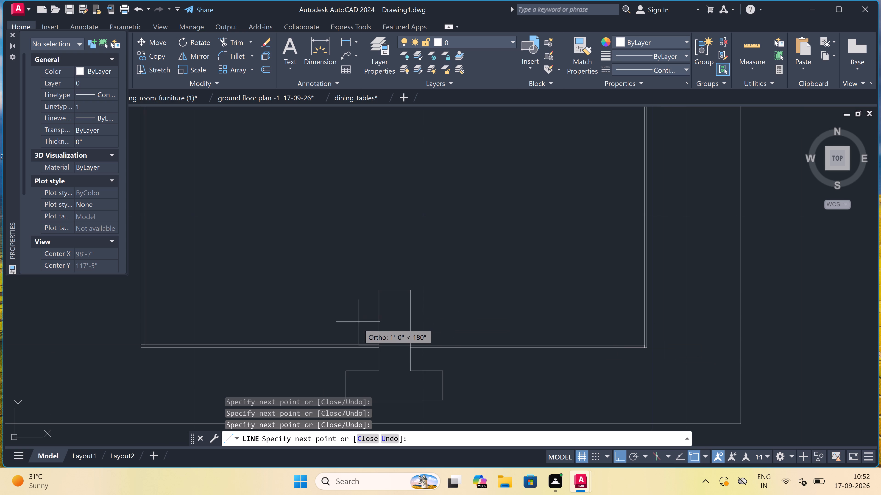
scroll(359, 326, "up", 4)
scroll(636, 329, "down", 7)
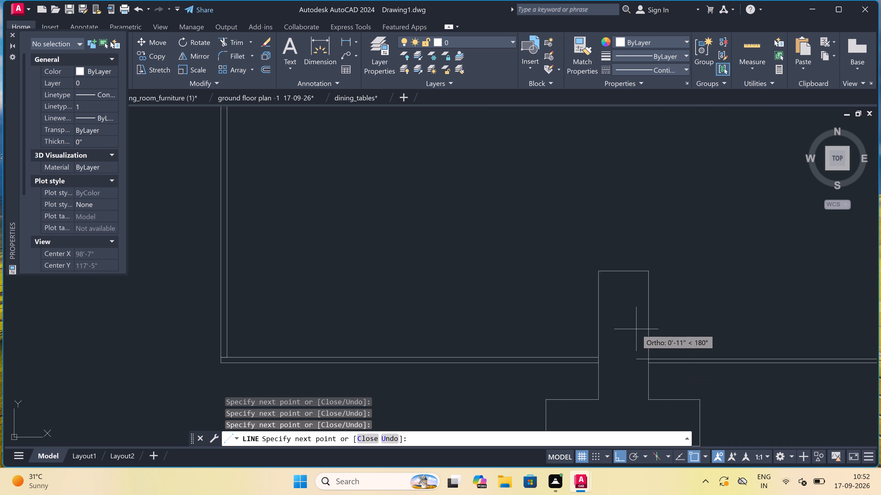
scroll(649, 339, "up", 4)
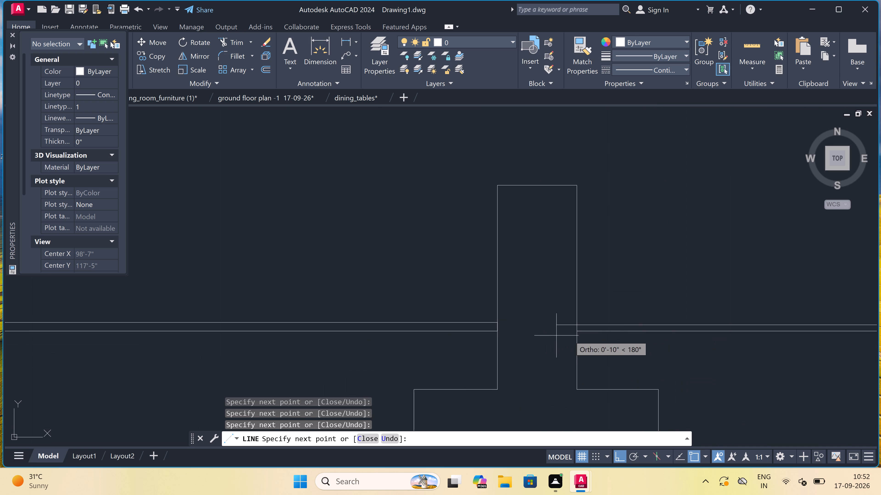
left_click(579, 327)
key("Escape")
Trim away the short top edge of the tap stem inside the sink, leaving its upper end open.
scroll(546, 316, "down", 2)
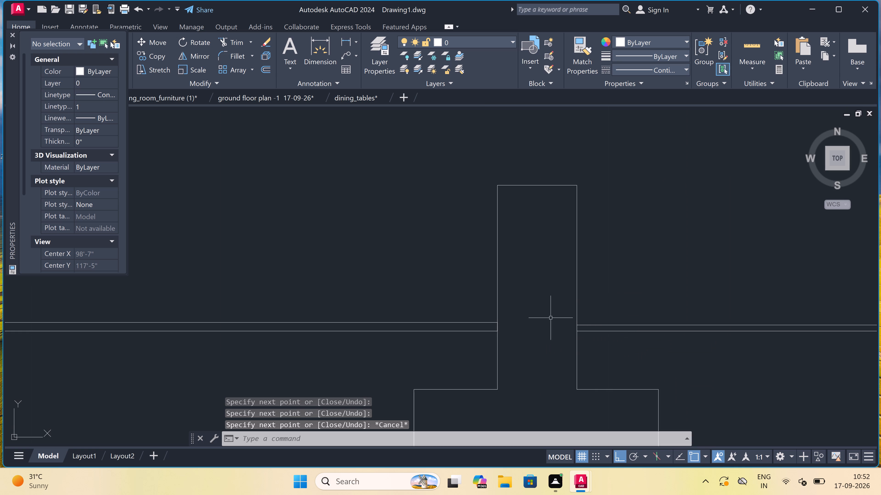
scroll(546, 316, "down", 4)
scroll(546, 316, "up", 2)
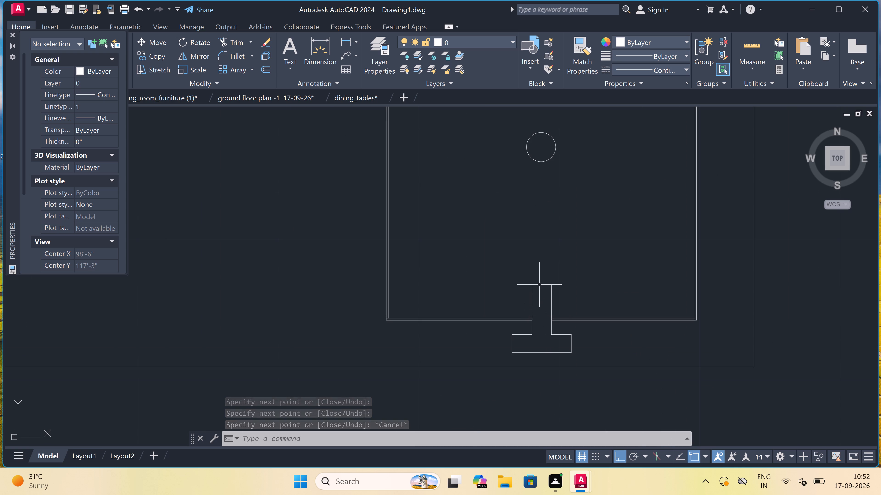
left_click_drag(539, 285, 541, 283)
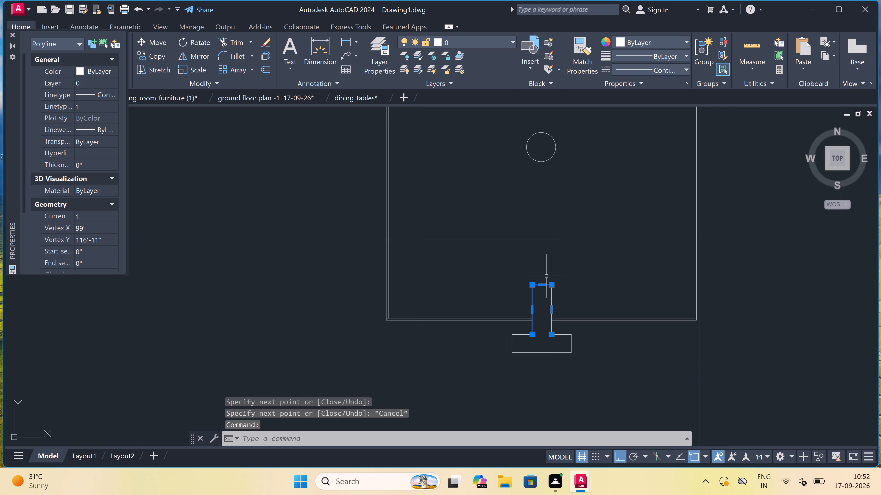
key("Escape")
scroll(546, 276, "up", 2)
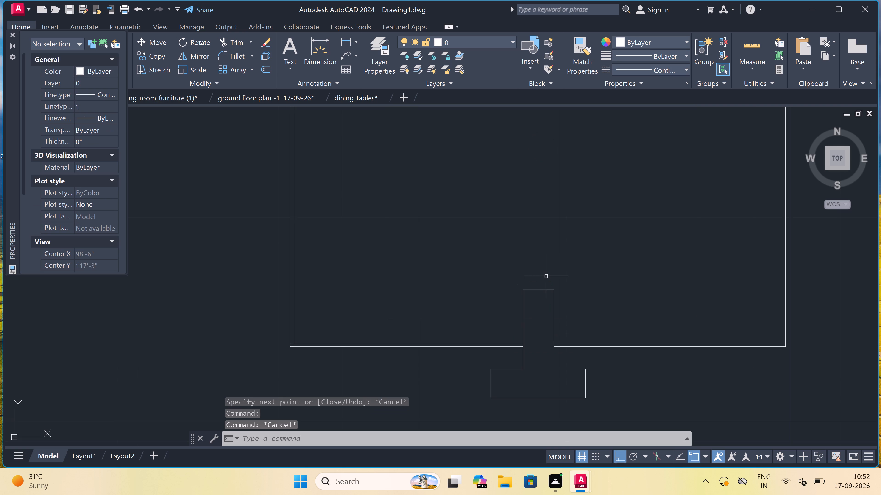
type("TR")
key("space")
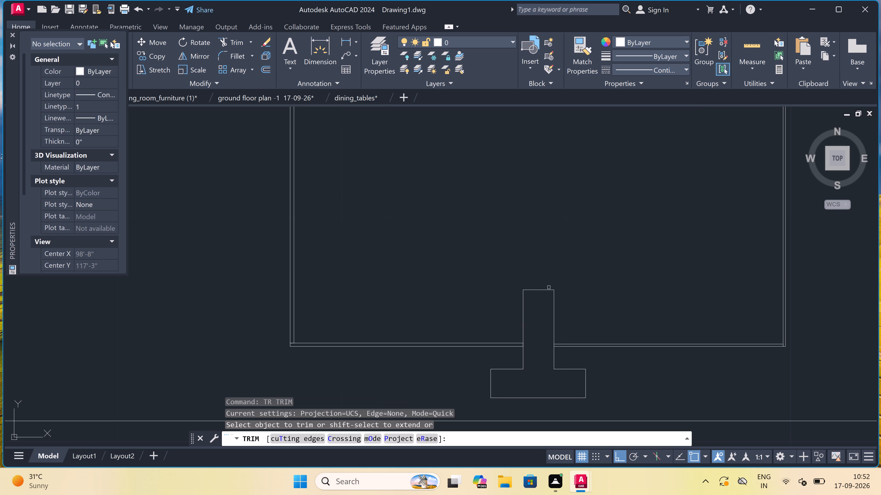
left_click(547, 294)
left_click(547, 279)
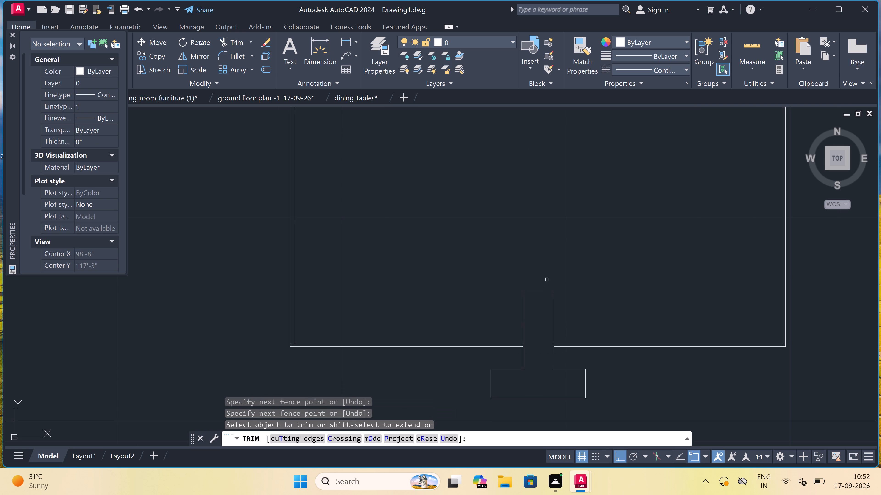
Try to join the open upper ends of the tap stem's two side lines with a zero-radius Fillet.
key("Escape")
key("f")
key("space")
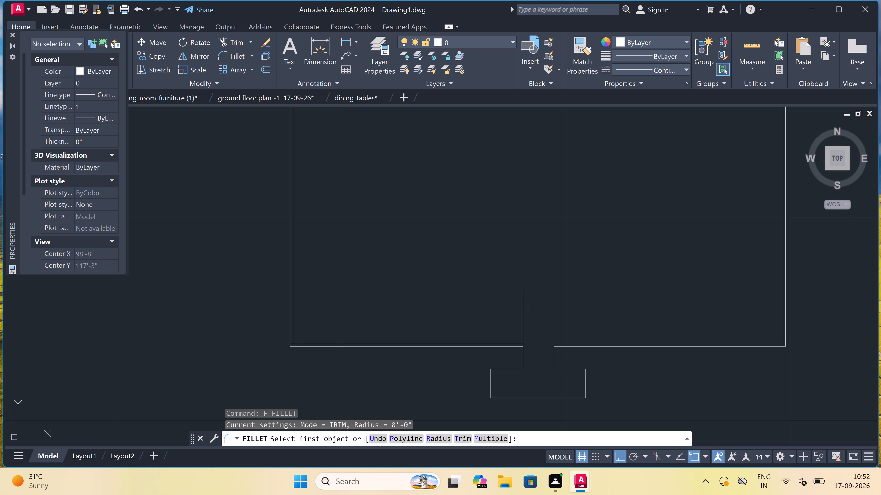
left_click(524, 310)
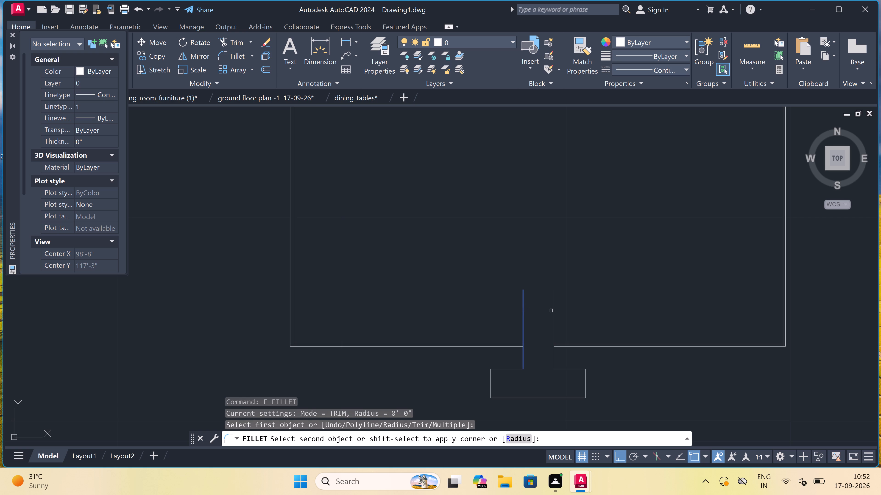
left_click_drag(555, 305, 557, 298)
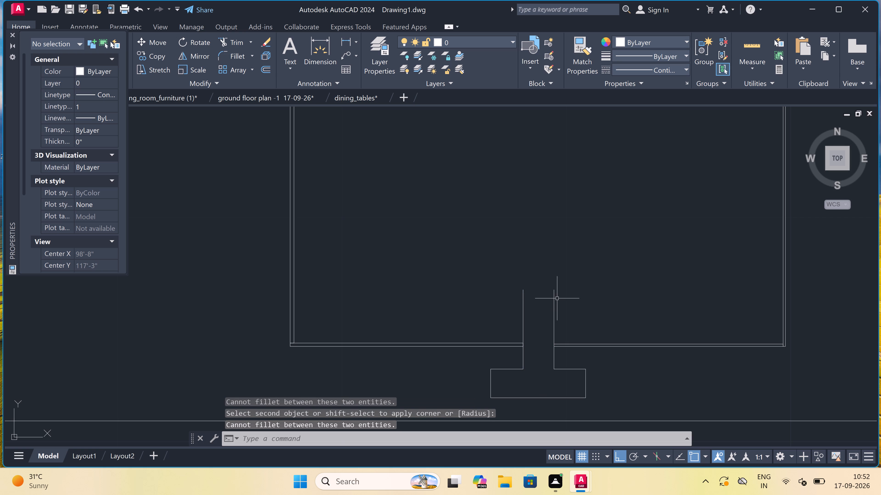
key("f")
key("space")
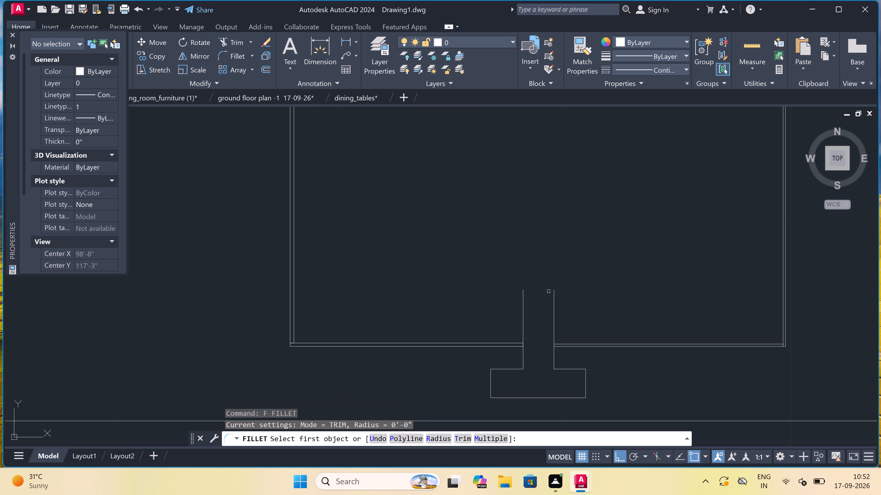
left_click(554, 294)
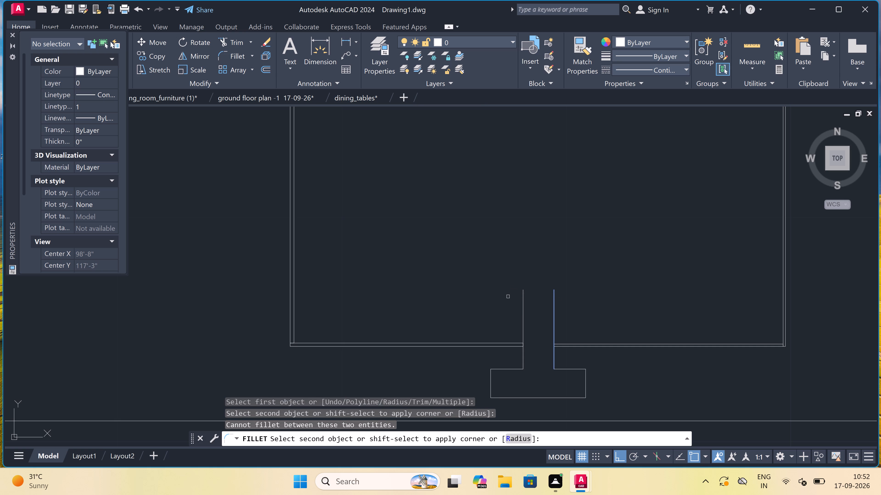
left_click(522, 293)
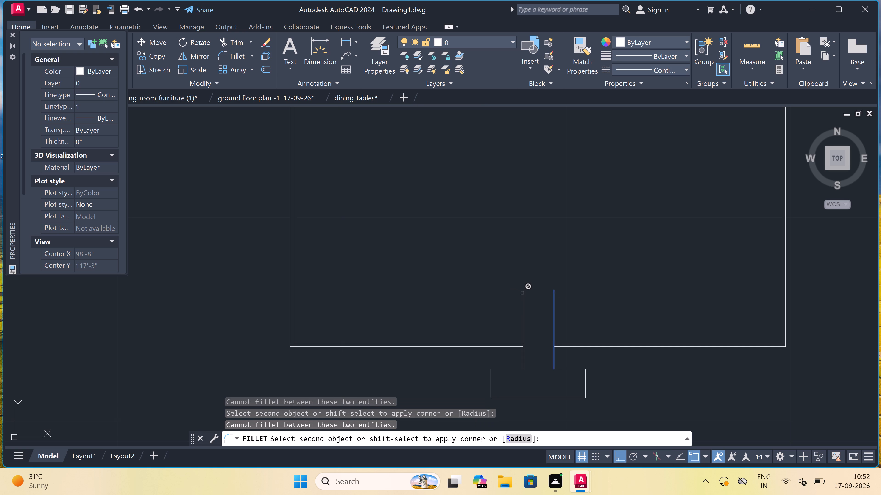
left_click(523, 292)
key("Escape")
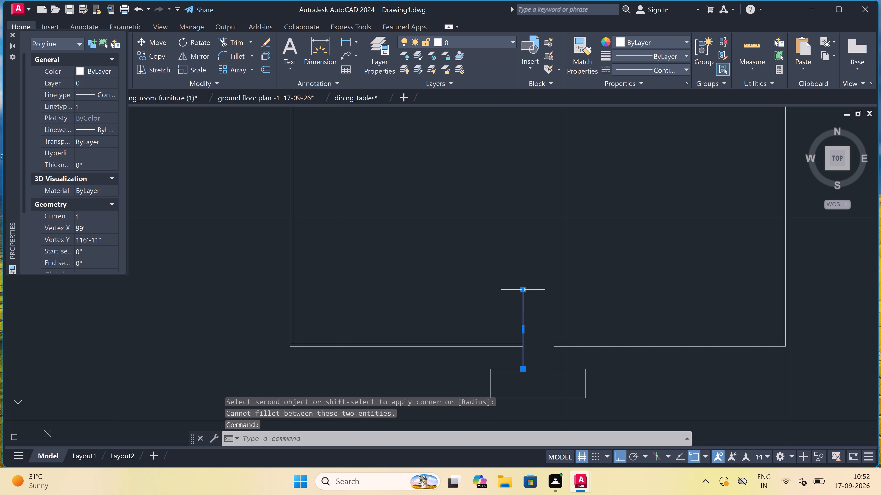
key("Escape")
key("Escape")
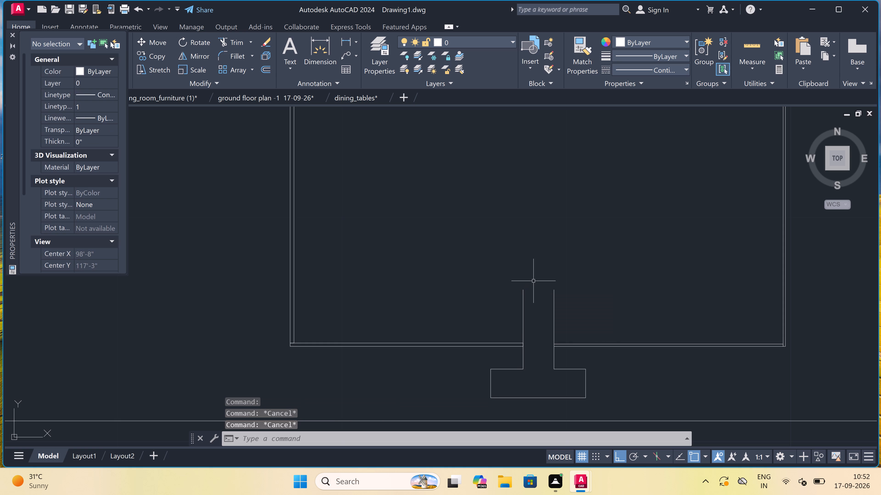
Draw a horizontal line closing the top of the tap stem, from its west side's upper end to its east side.
key("l")
key("space")
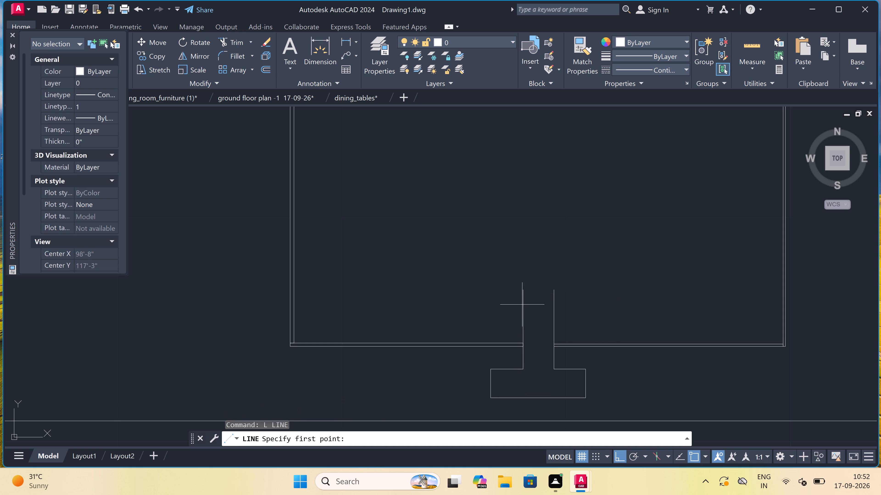
left_click_drag(523, 293, 523, 294)
left_click_drag(523, 294, 526, 297)
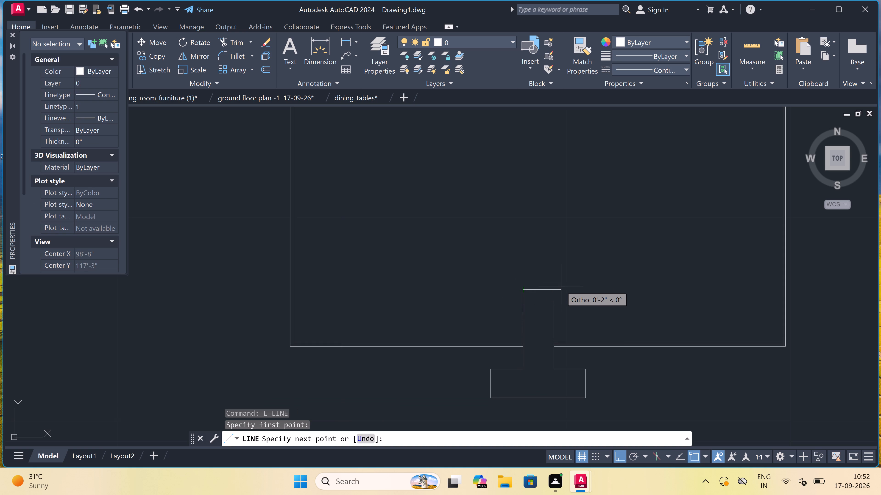
left_click(553, 289)
key("Escape")
Examine the whole ground floor plan with its border, title, dimensions and furnished rooms.
scroll(524, 267, "down", 8)
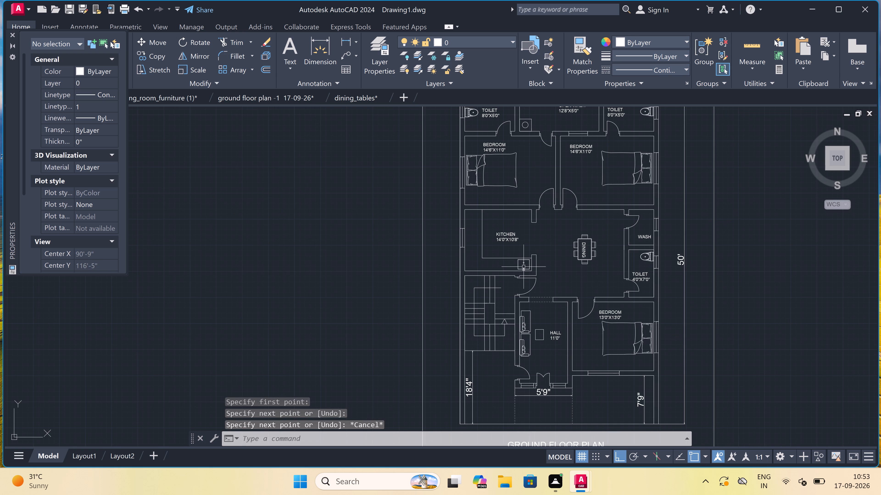
scroll(524, 267, "down", 1)
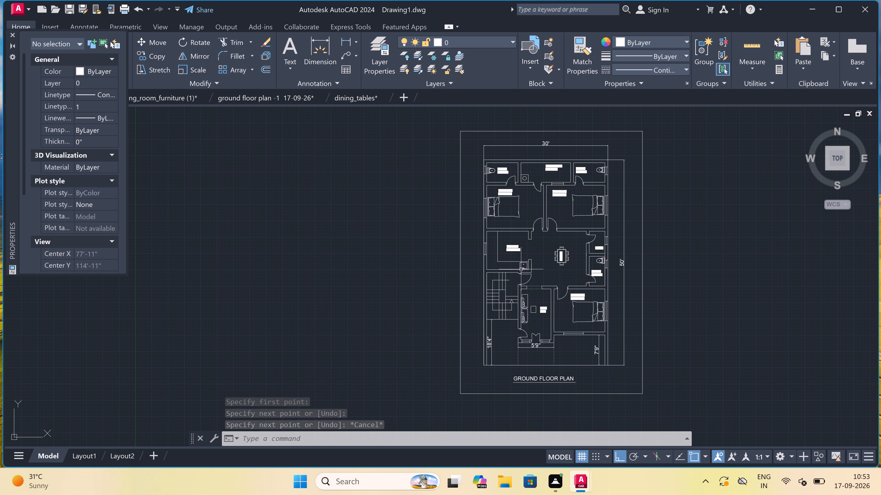
scroll(498, 301, "up", 1)
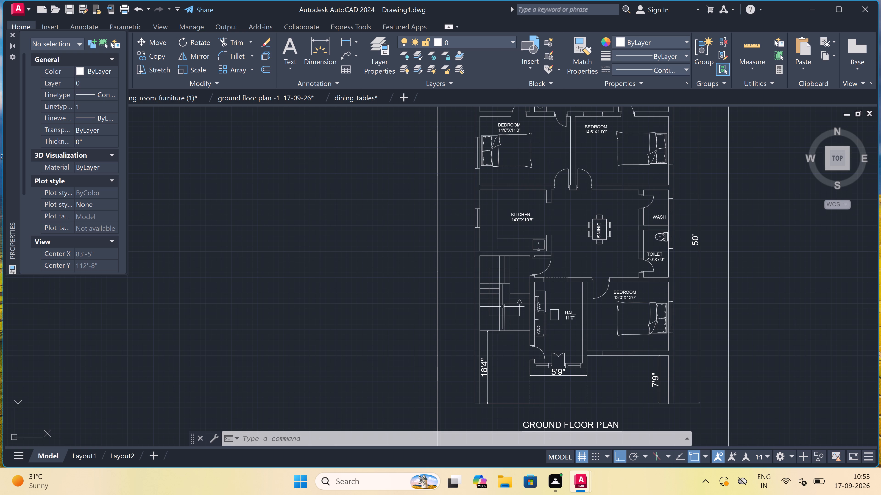
scroll(502, 307, "down", 1)
scroll(592, 252, "up", 2)
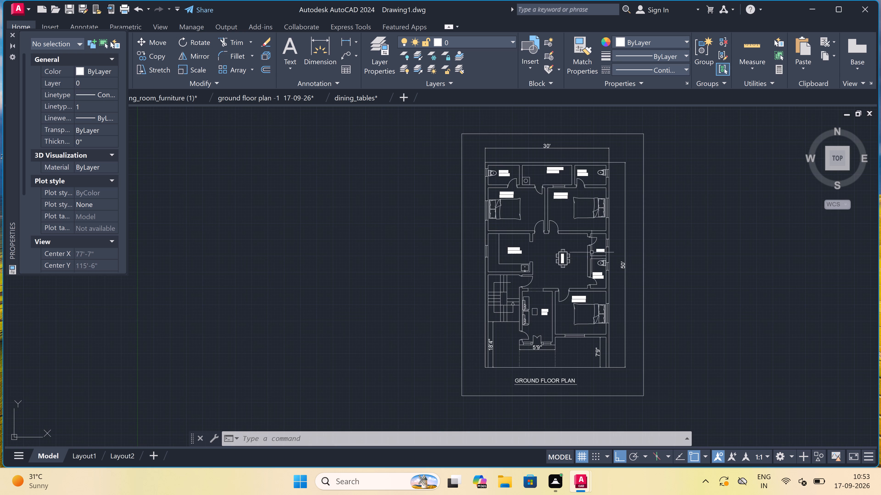
scroll(592, 253, "down", 1)
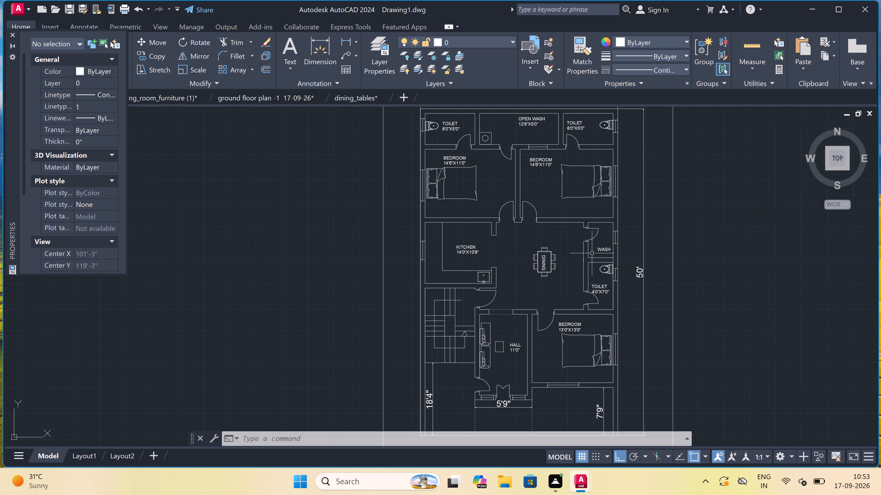
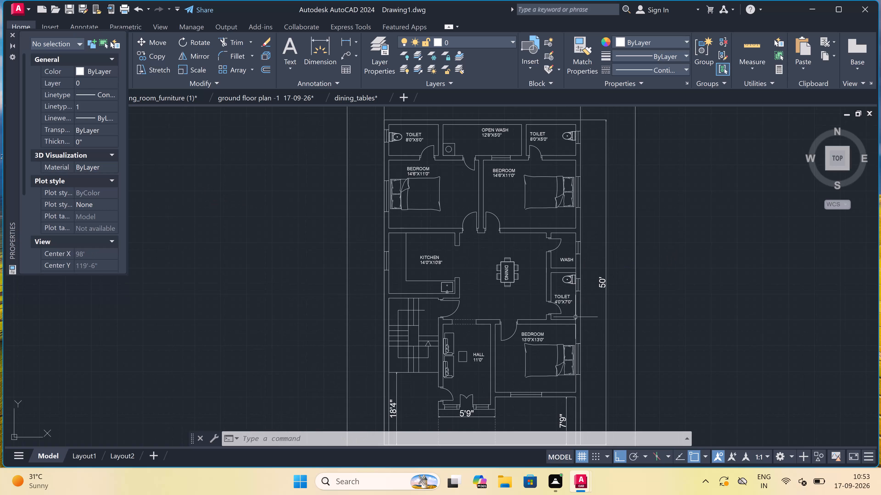
Draw a rectangle for the washbasin's outer edge in the southeast corner of the 4'0"X7'0" toilet, ending at the wall corner.
scroll(575, 317, "up", 5)
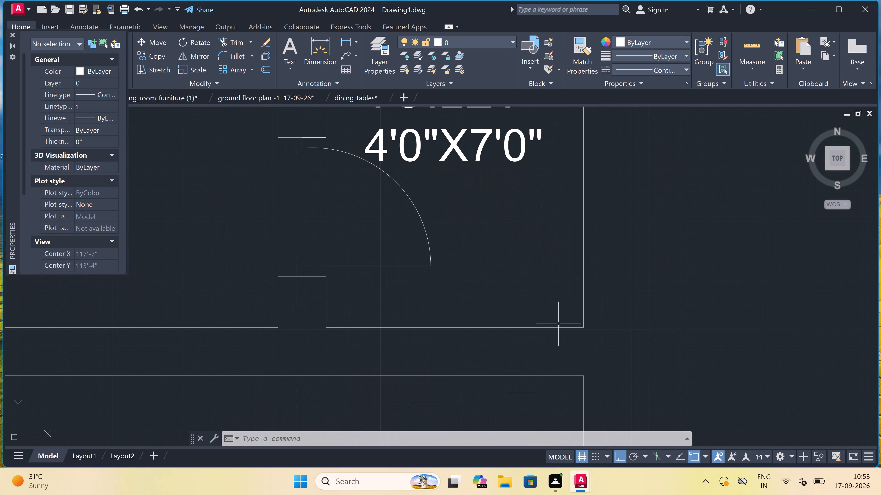
type("REC")
key("space")
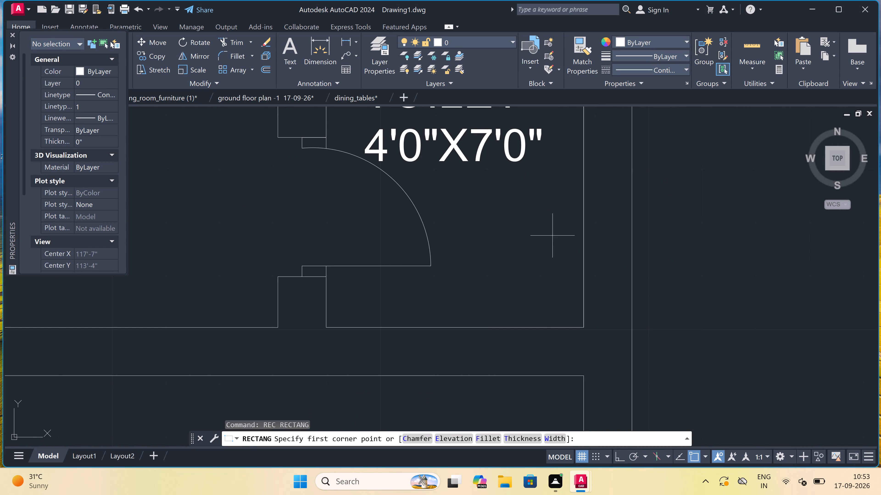
scroll(546, 268, "up", 1)
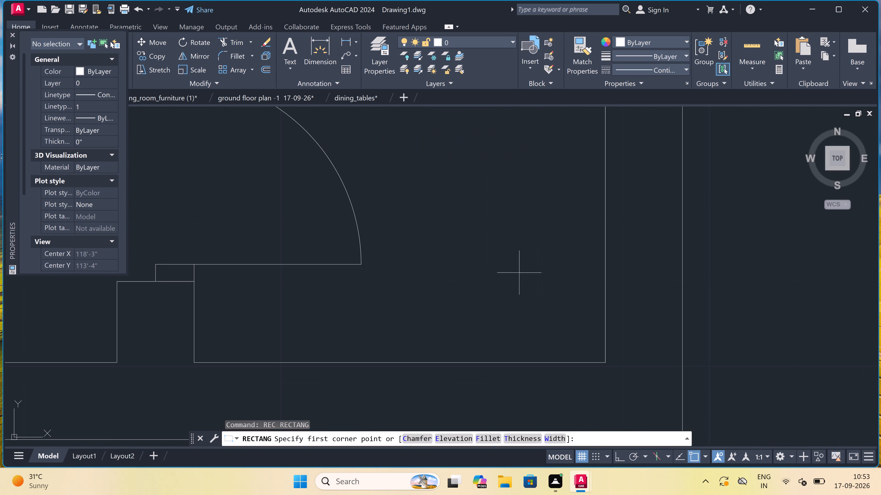
left_click(515, 276)
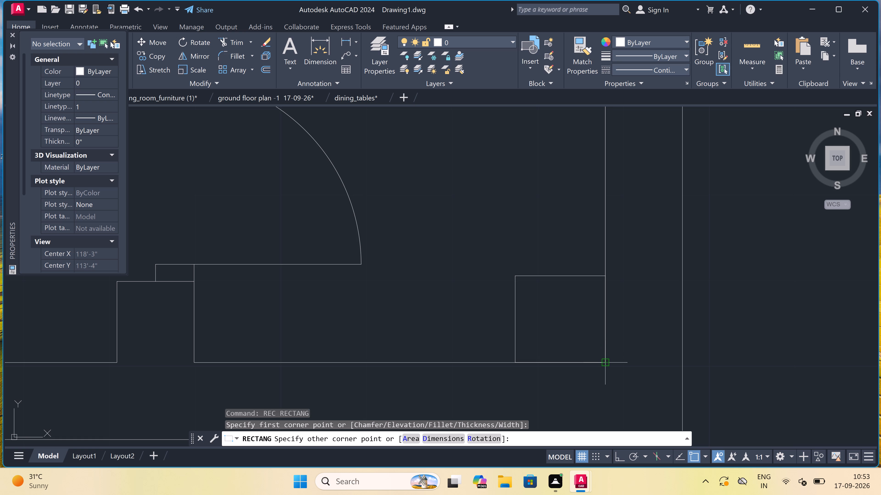
left_click_drag(605, 361, 607, 356)
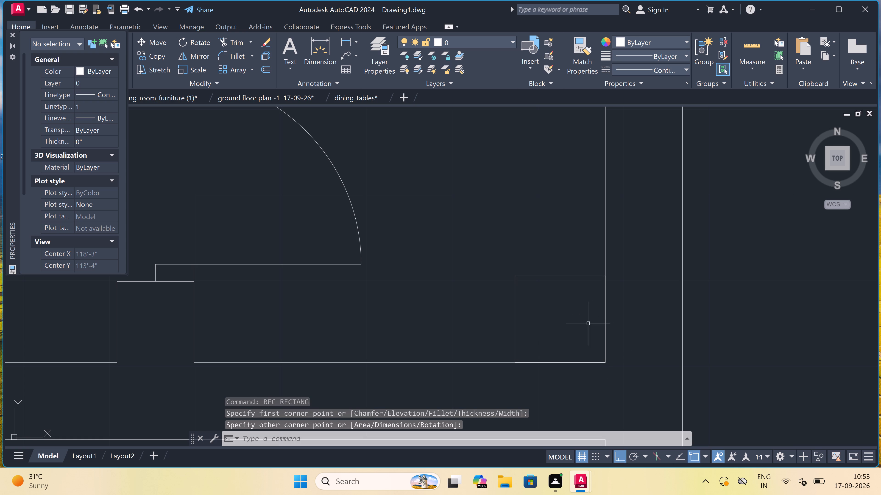
Draw a smaller rectangle inside the toilet washbasin as its inner bowl.
key("space")
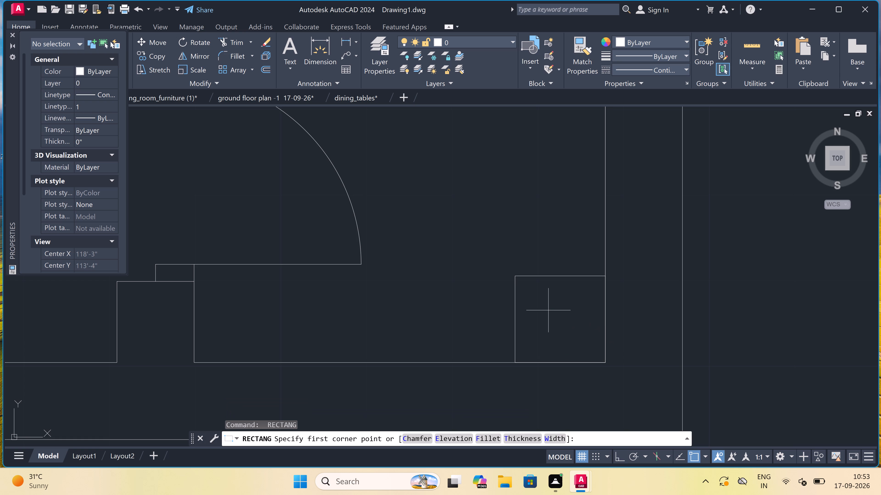
left_click(527, 298)
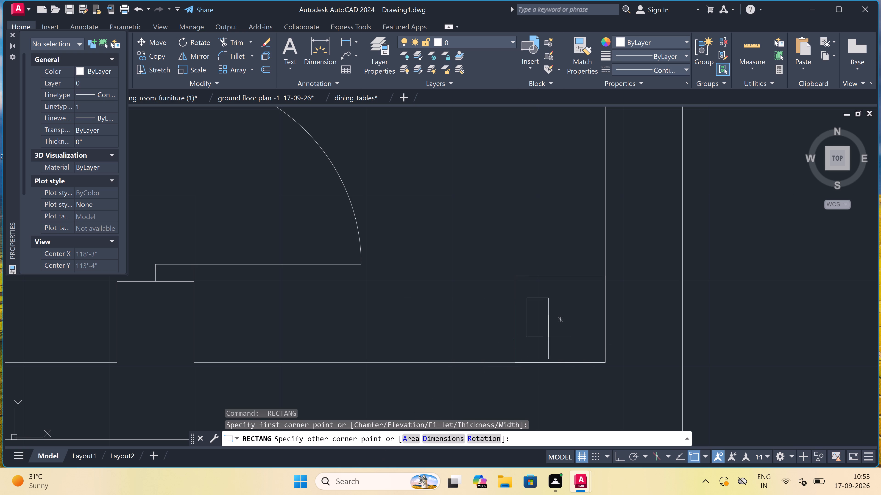
left_click(591, 349)
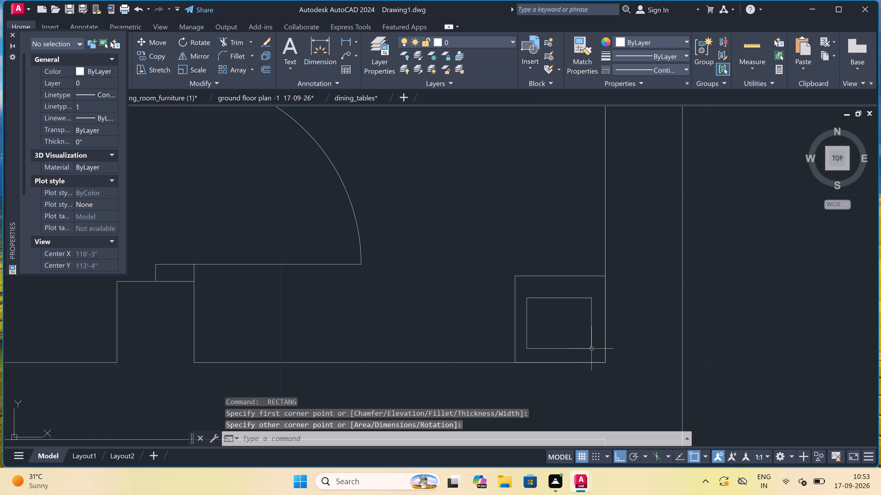
Draw a small horizontal rectangle for the tap stem across the east edge of the washbasin's inner bowl.
scroll(588, 333, "up", 2)
key("space")
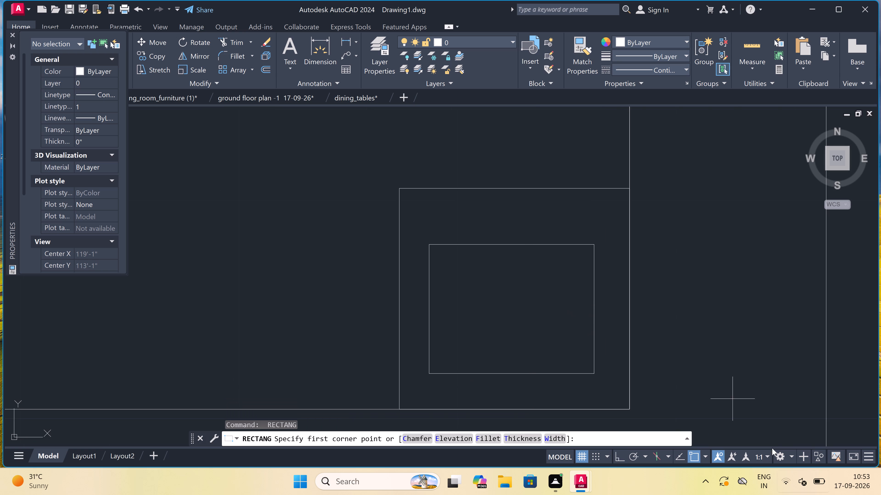
scroll(545, 284, "up", 1)
scroll(561, 290, "down", 1)
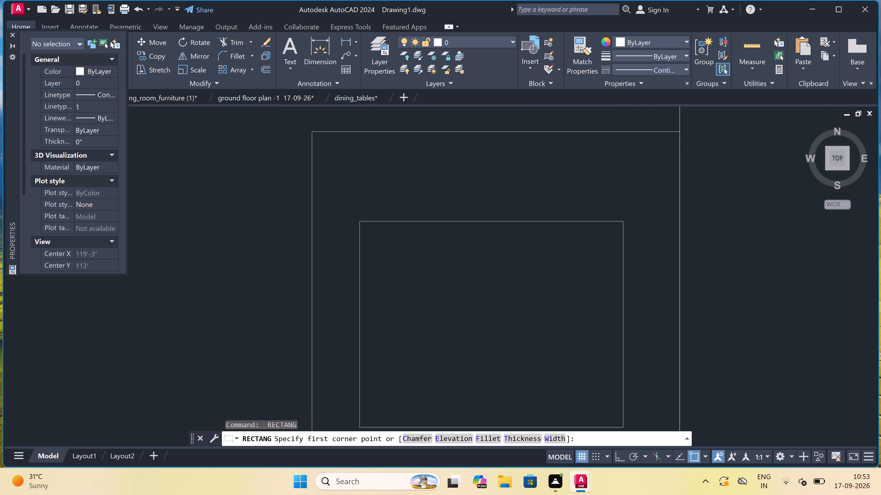
left_click(589, 300)
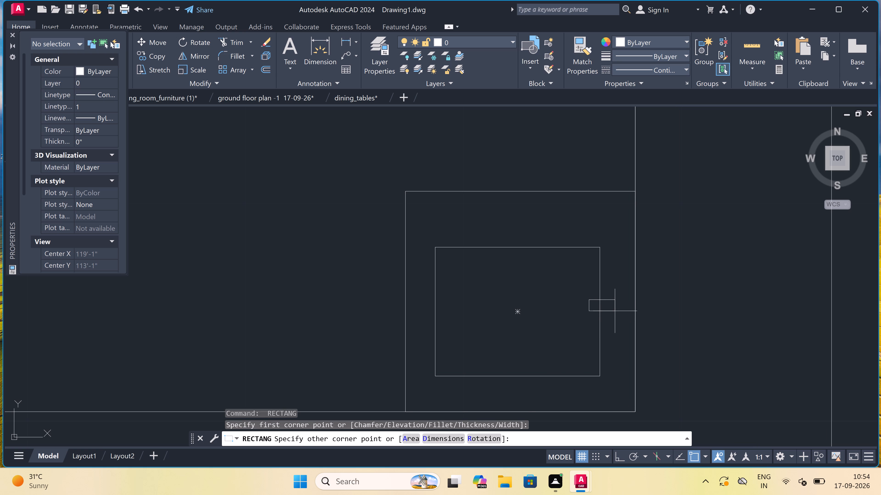
left_click_drag(615, 311, 613, 311)
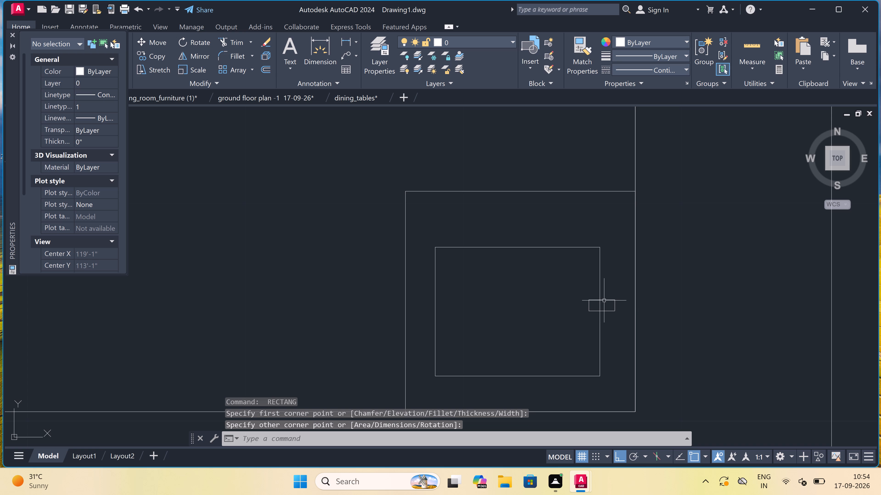
Move the tap stem rectangle from its centre to the midpoint of the inner bowl's east edge.
left_click(606, 300)
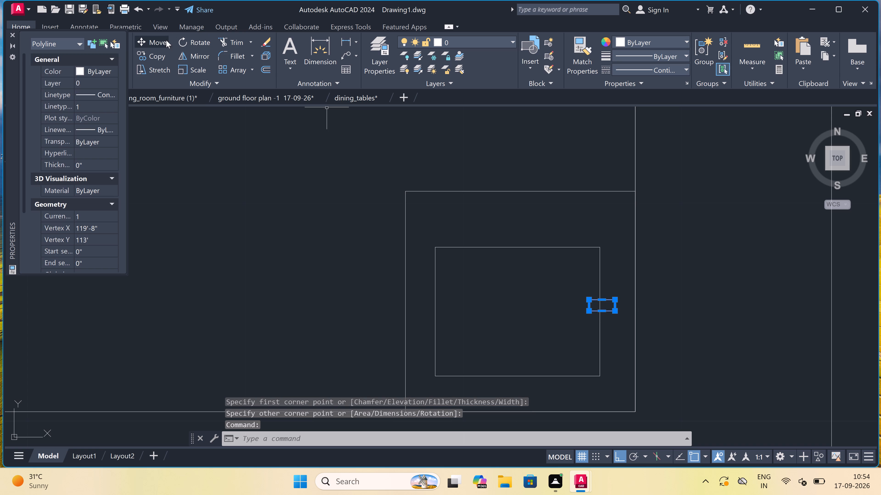
left_click(156, 40)
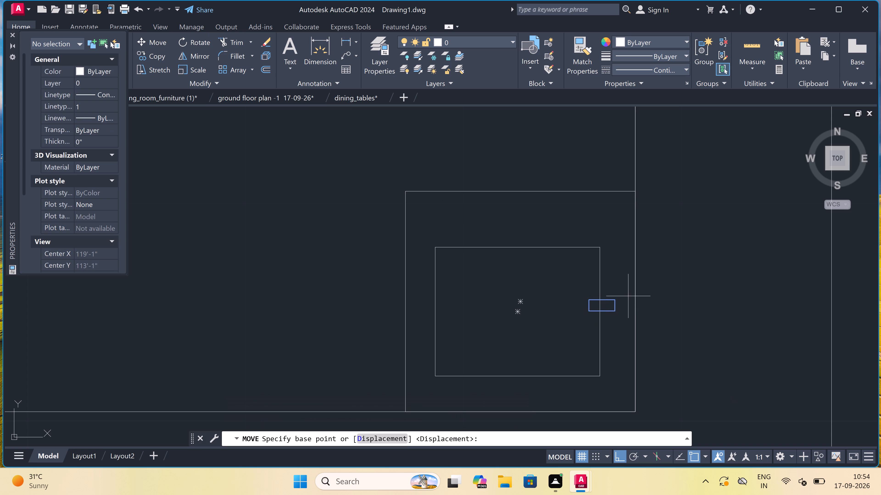
left_click(607, 305)
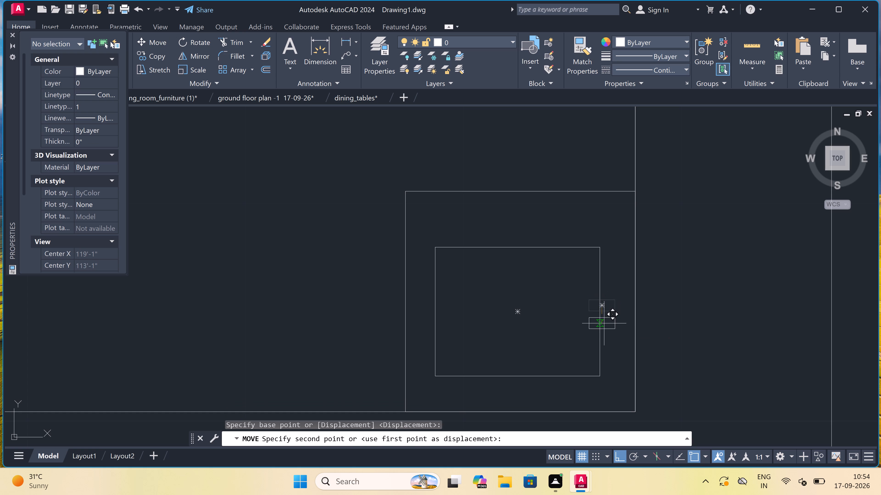
scroll(602, 316, "up", 1)
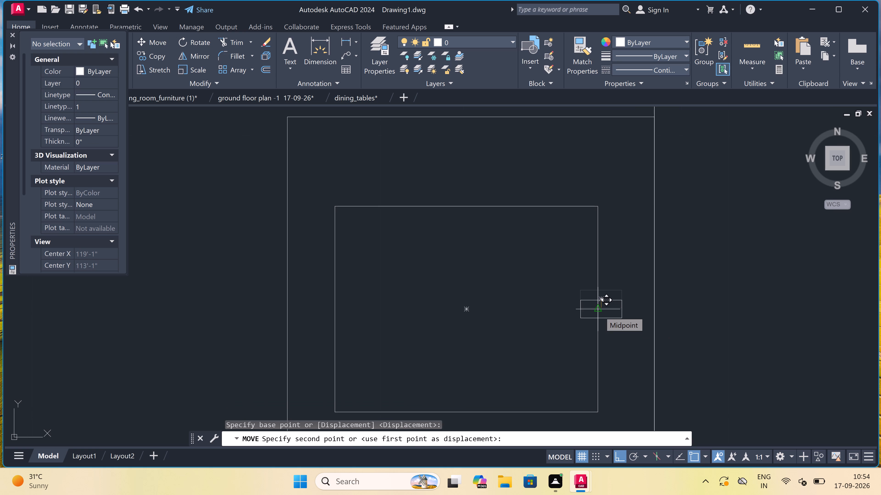
left_click(599, 312)
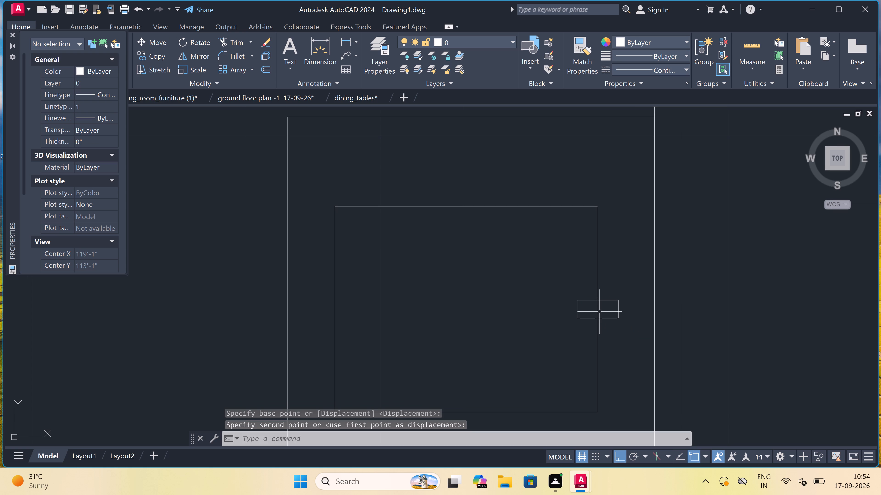
Trim away the part of the inner bowl's east edge that runs through the tap stem.
key("t")
type("R")
key("space")
left_click(599, 312)
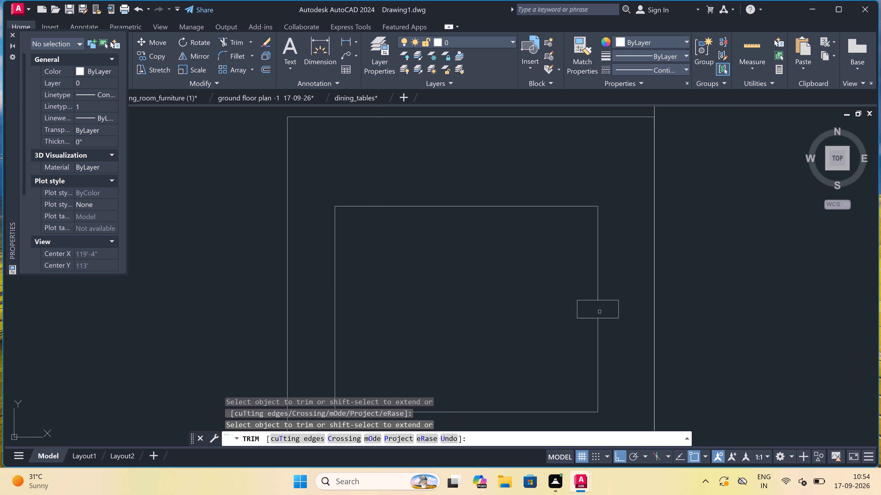
key("Escape")
Draw a narrow vertical rectangle for the tap head against the east end of the tap stem.
type("RE")
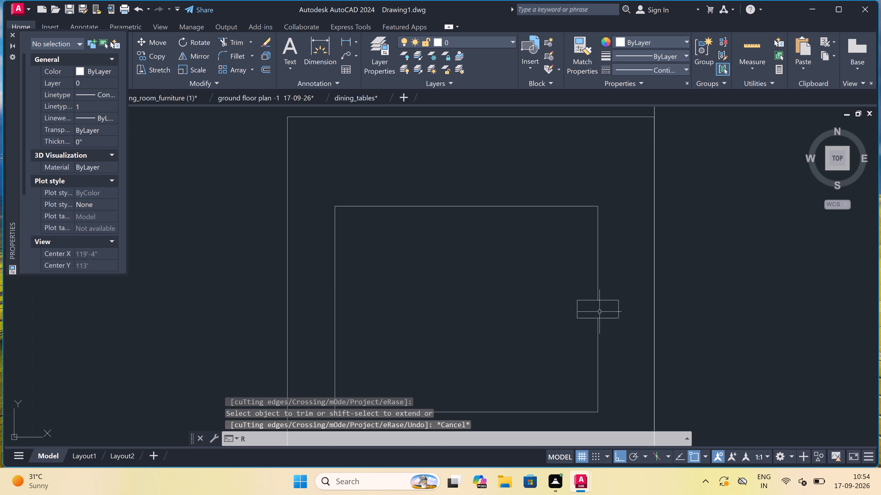
type("C")
key("space")
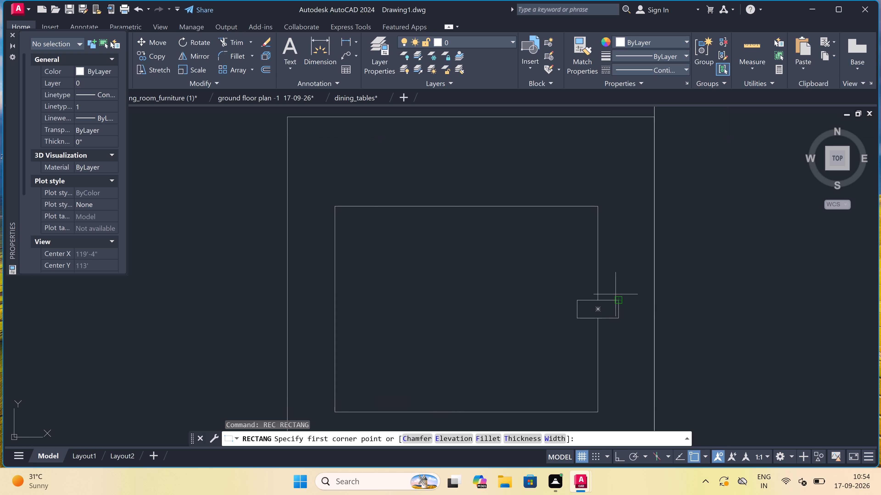
left_click(613, 289)
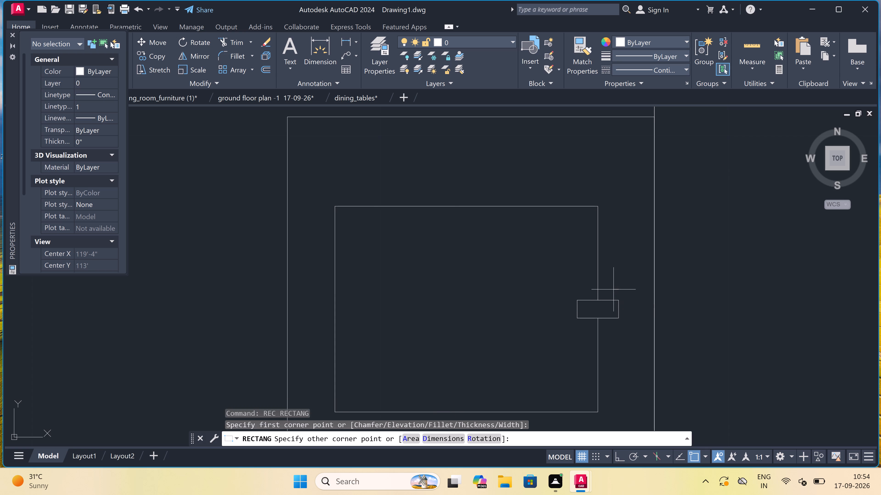
left_click(630, 327)
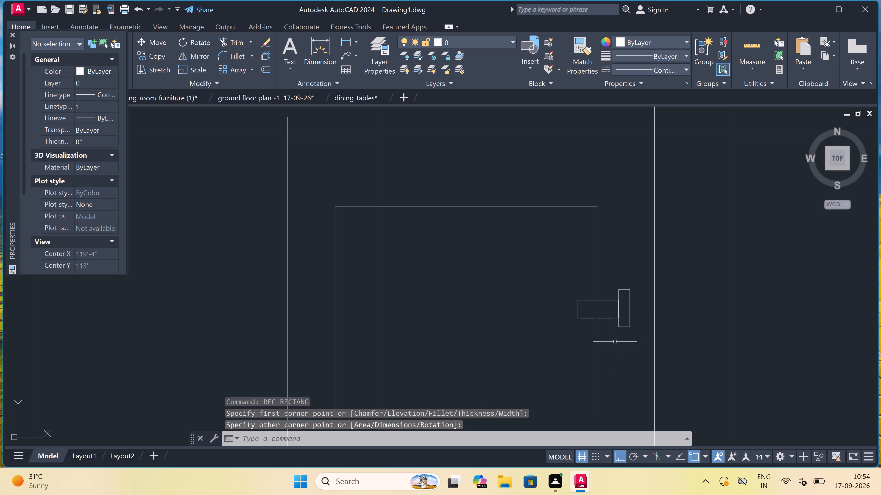
Trim away the shared edge between the tap stem and tap head to form one T-shaped outline.
key("t")
key("r")
key("space")
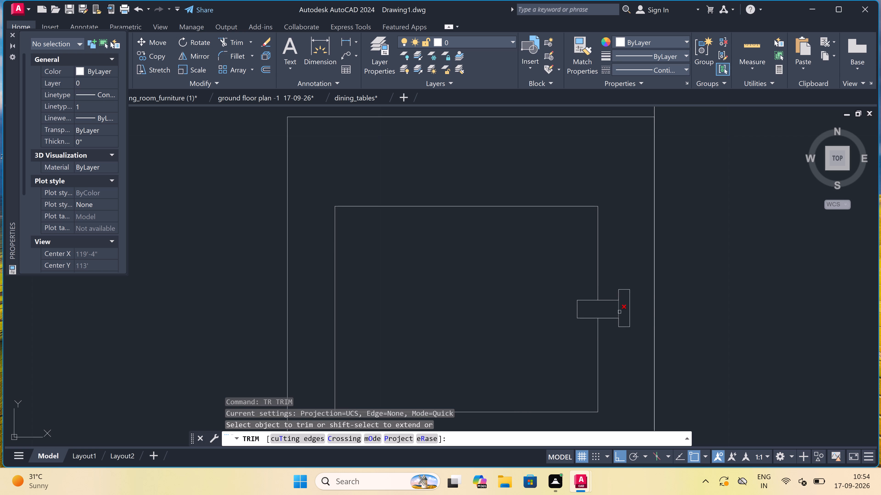
left_click(625, 305)
left_click(617, 310)
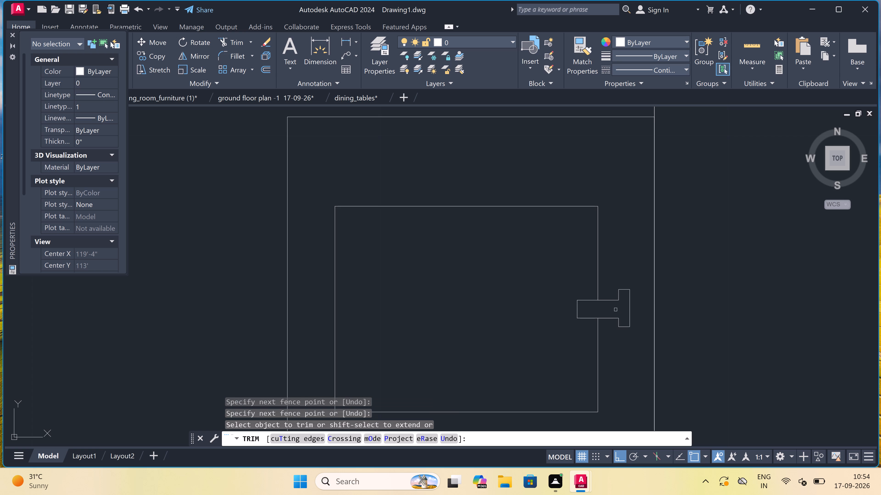
key("Escape")
Draw a small circle for the drain inside the washbasin's inner bowl, west of the tap.
scroll(613, 309, "down", 3)
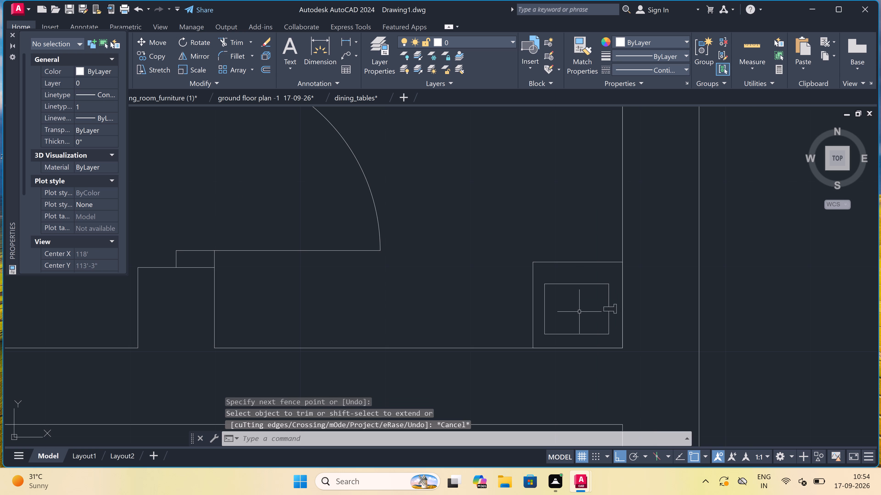
key("c")
key("space")
scroll(561, 295, "up", 1)
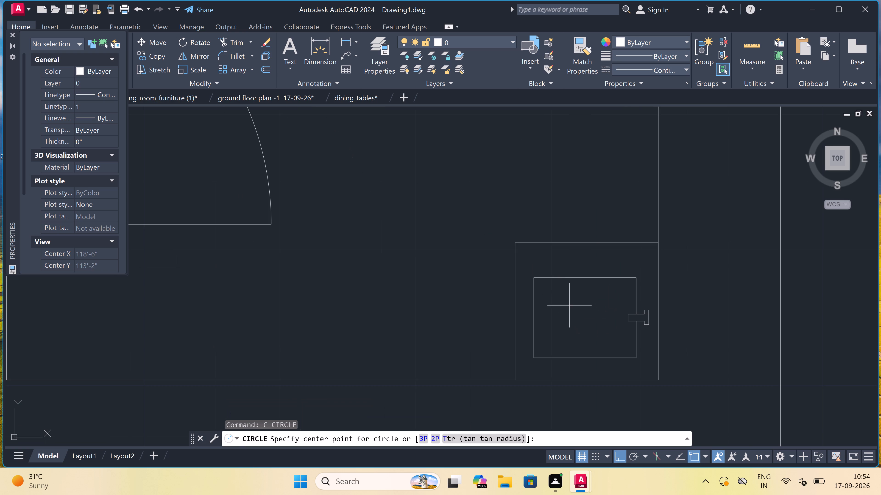
left_click(575, 316)
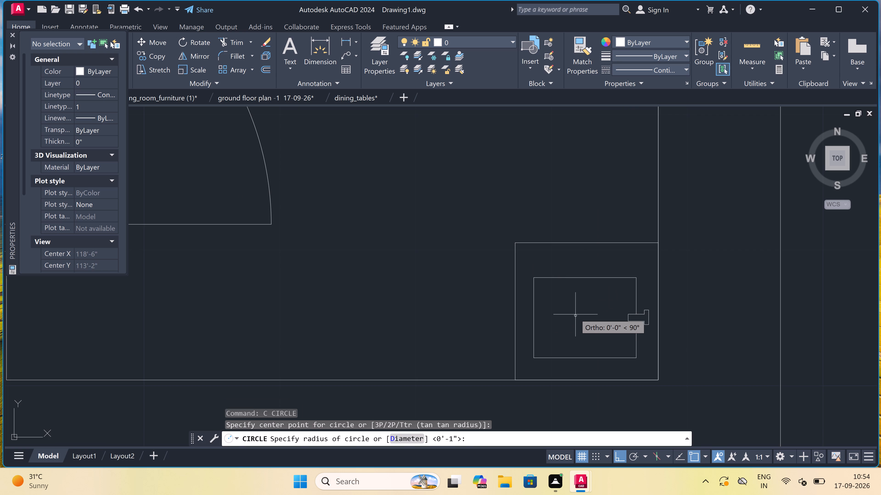
left_click(575, 312)
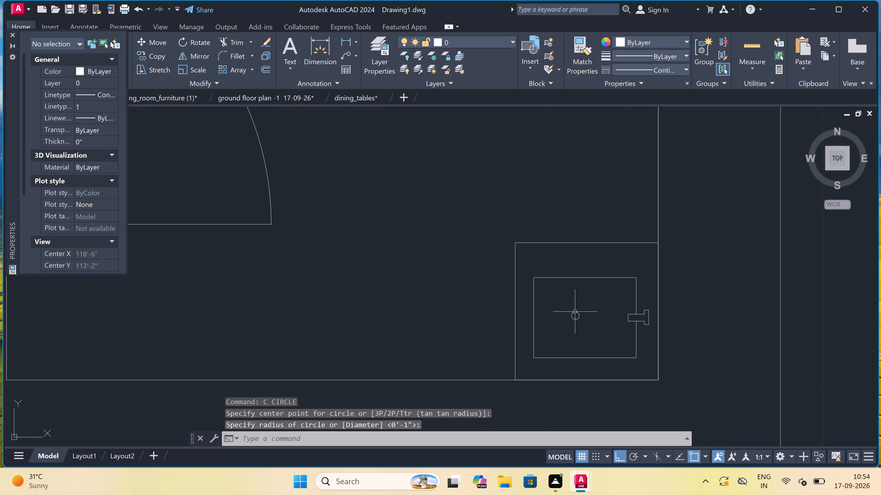
Examine the new washbasin in the toilet and the whole ground floor plan around it.
scroll(575, 312, "down", 6)
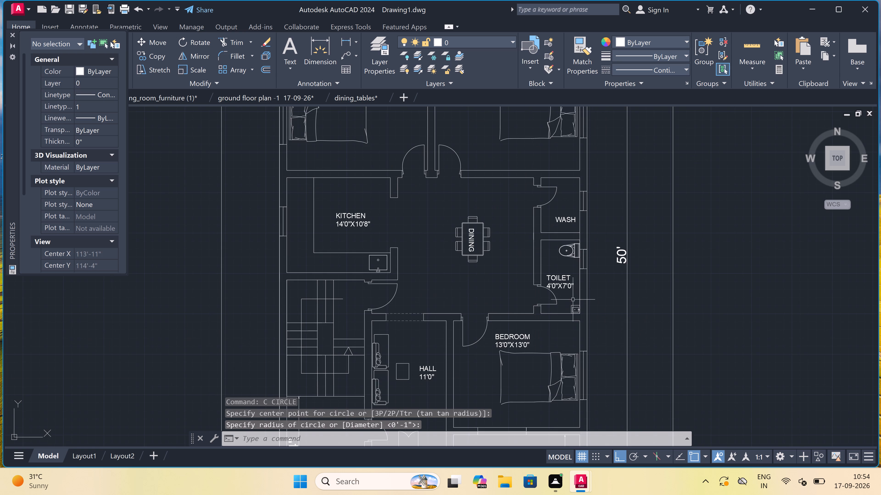
scroll(572, 296, "down", 1)
scroll(579, 315, "up", 3)
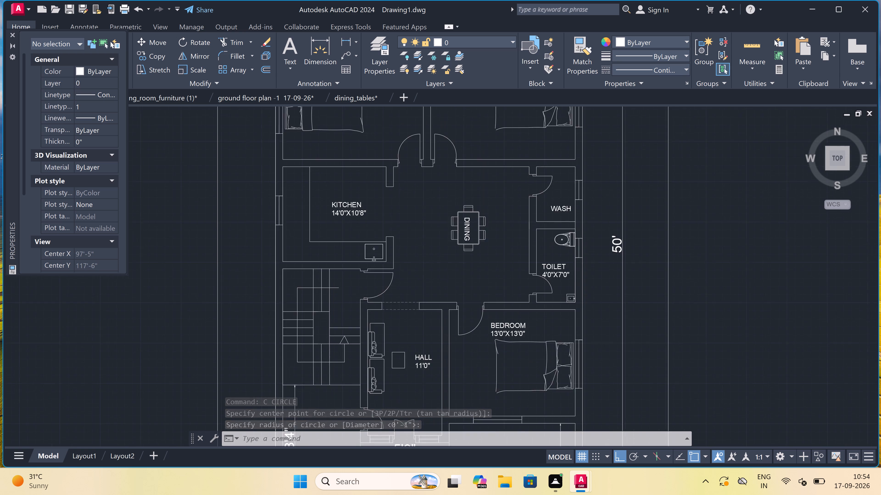
scroll(564, 273, "up", 3)
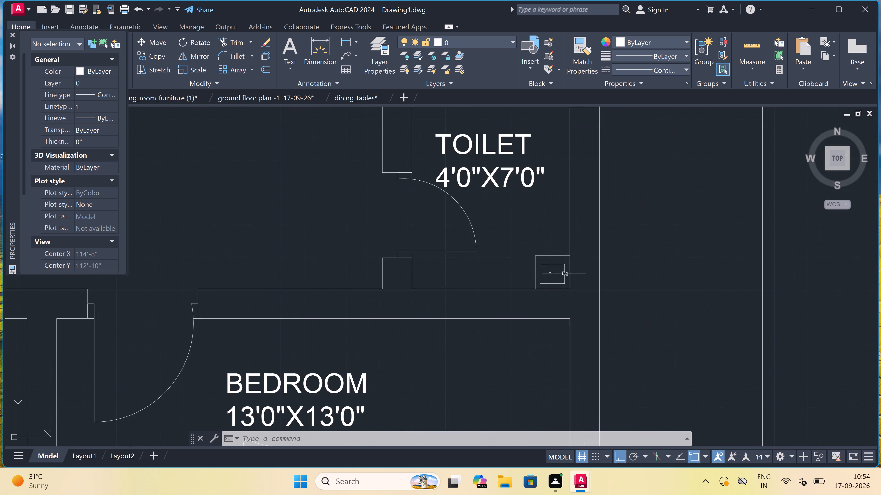
scroll(564, 273, "up", 1)
scroll(564, 273, "down", 1)
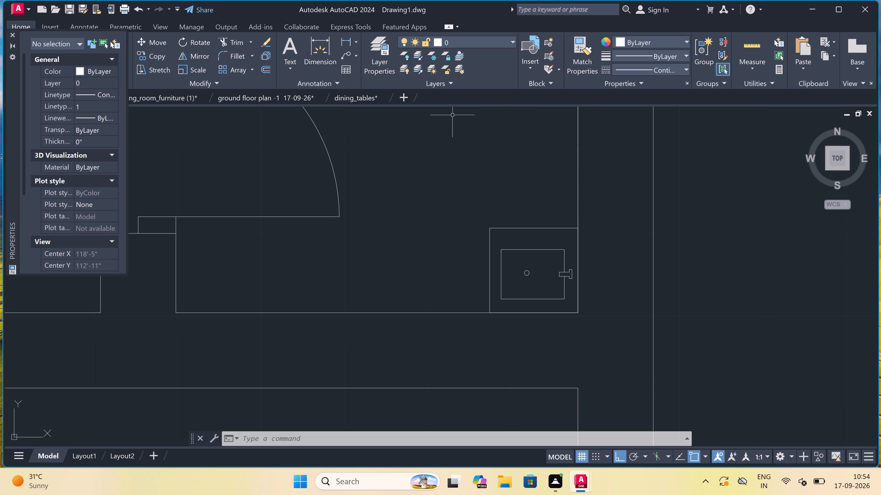
scroll(416, 165, "down", 7)
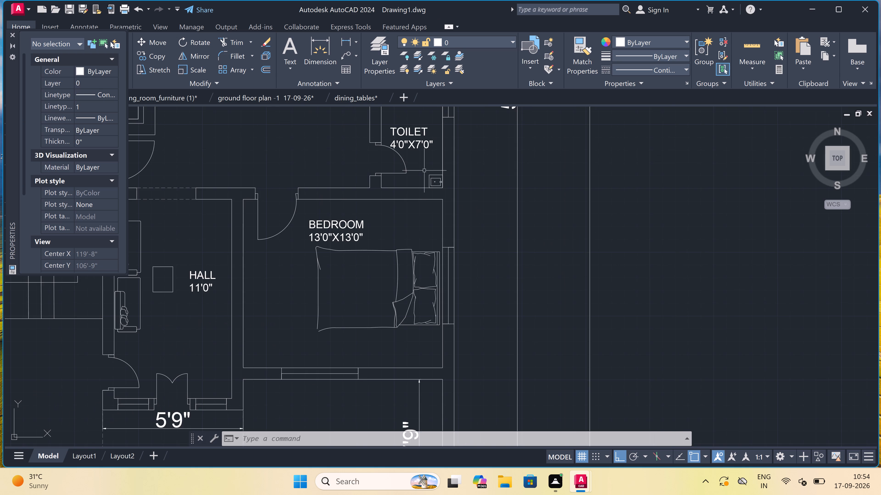
scroll(425, 168, "down", 2)
scroll(409, 158, "down", 2)
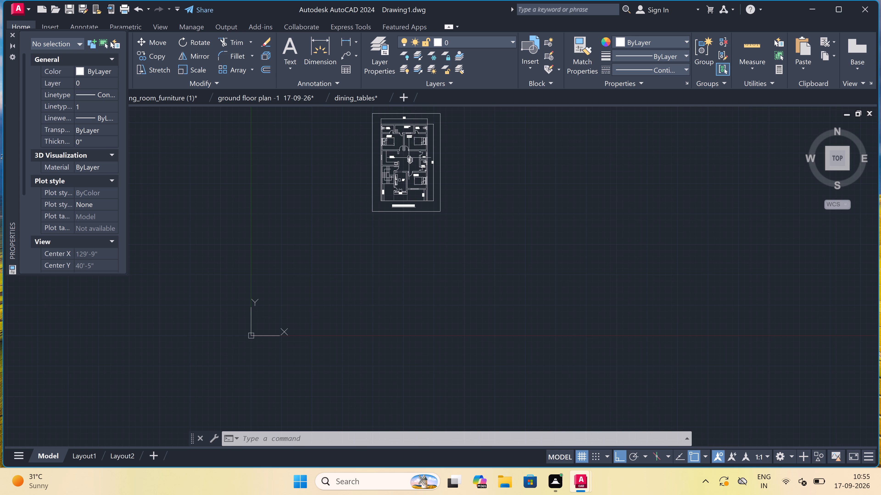
scroll(408, 159, "down", 3)
scroll(402, 148, "up", 4)
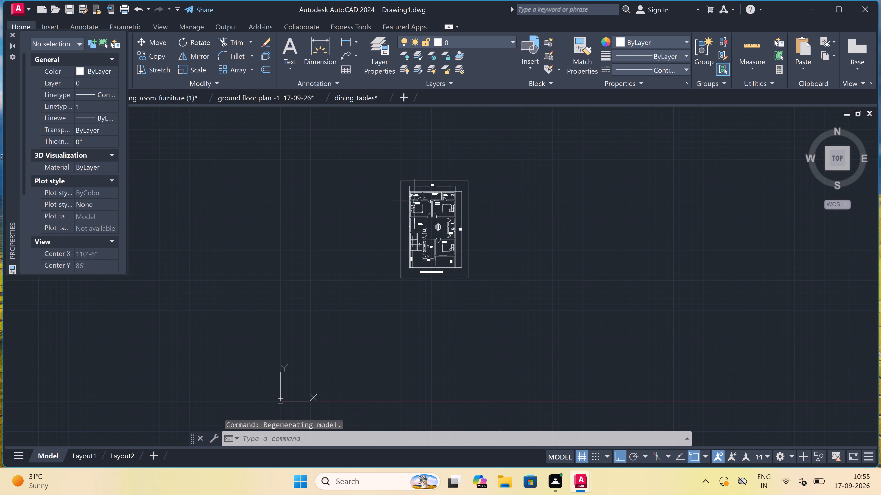
Hatch the north outer wall and the partitions around the open wash with a solid fill in colour 99,100,102.
scroll(412, 192, "up", 7)
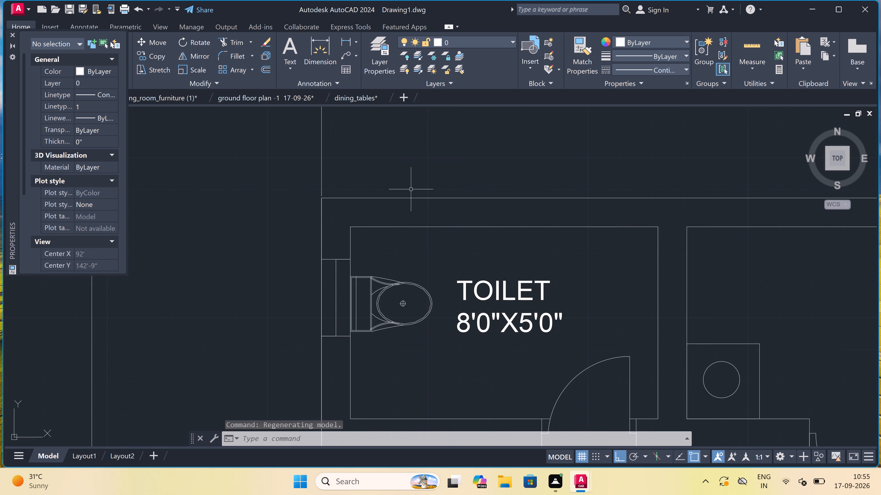
scroll(411, 189, "down", 5)
scroll(465, 204, "up", 3)
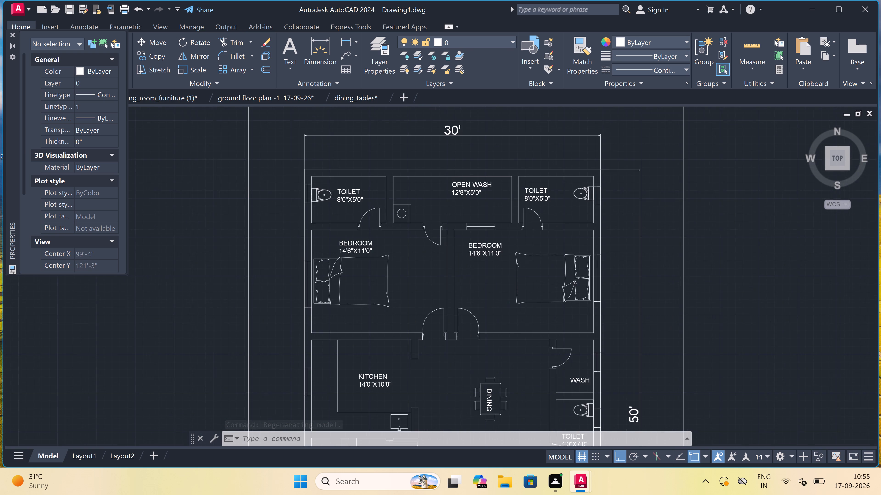
scroll(455, 196, "down", 2)
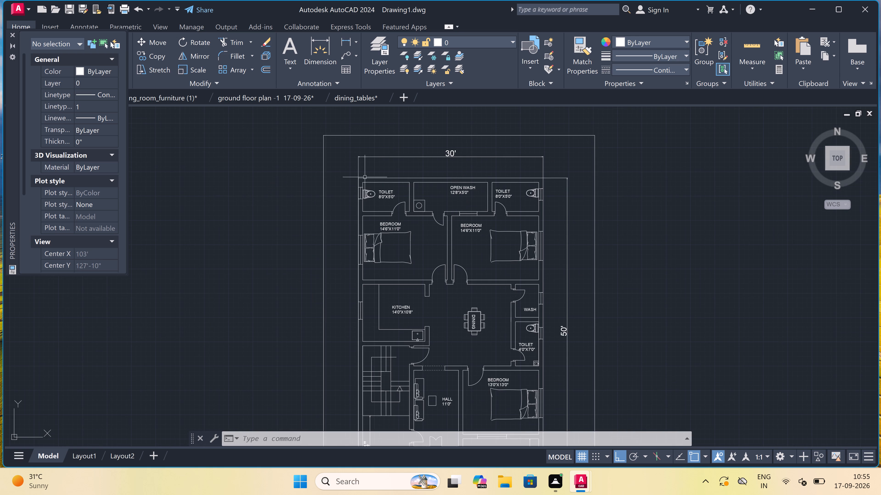
type("H")
key("space")
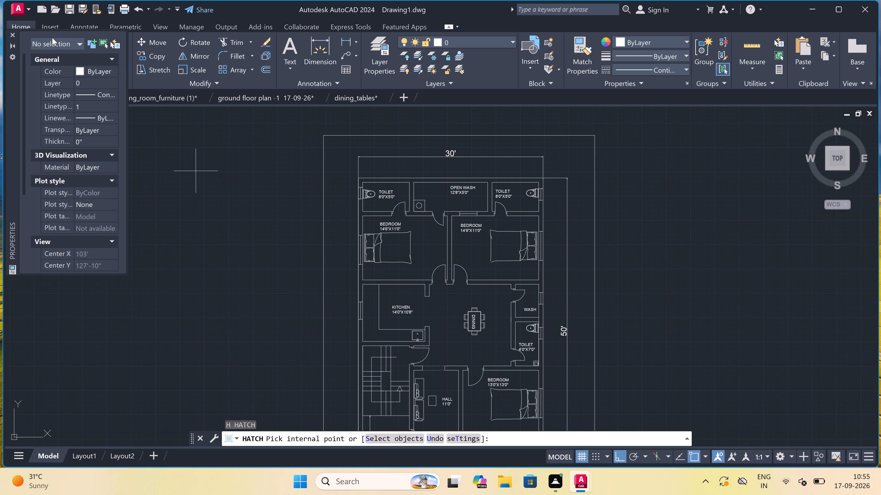
left_click(11, 32)
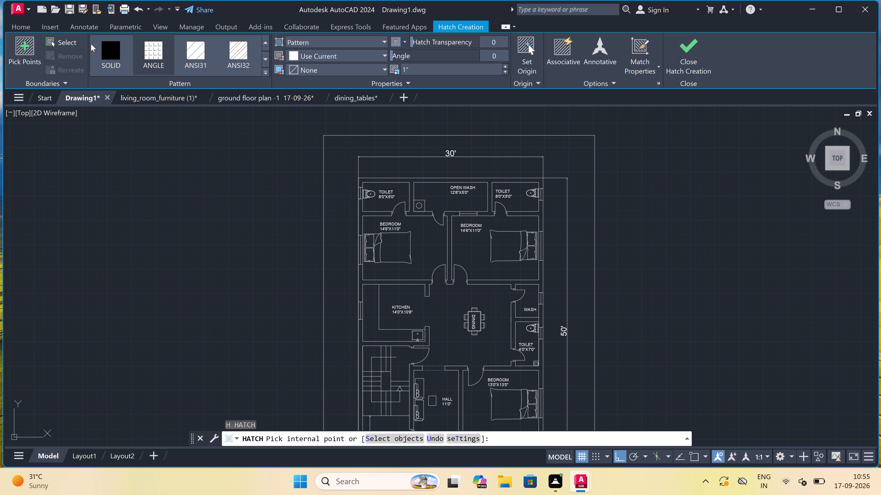
left_click(112, 45)
left_click(323, 55)
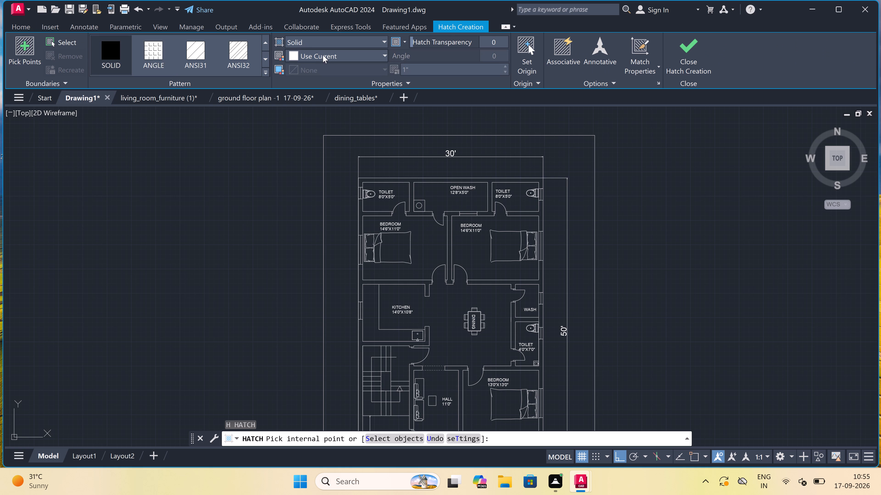
left_click(292, 114)
scroll(375, 178, "up", 5)
left_click_drag(377, 182, 376, 182)
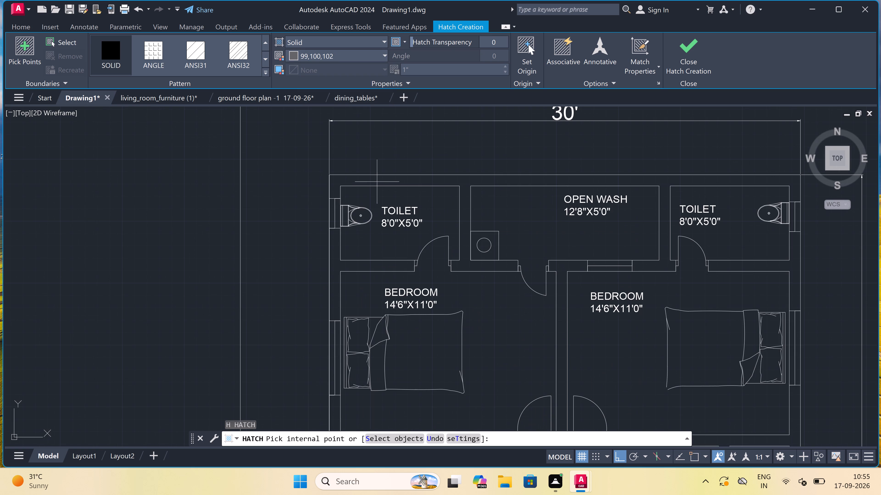
left_click_drag(376, 182, 376, 186)
Fill the west wall junction between the north-west toilet and bedroom, and the wall dividing the two northern bedrooms.
scroll(376, 186, "down", 3)
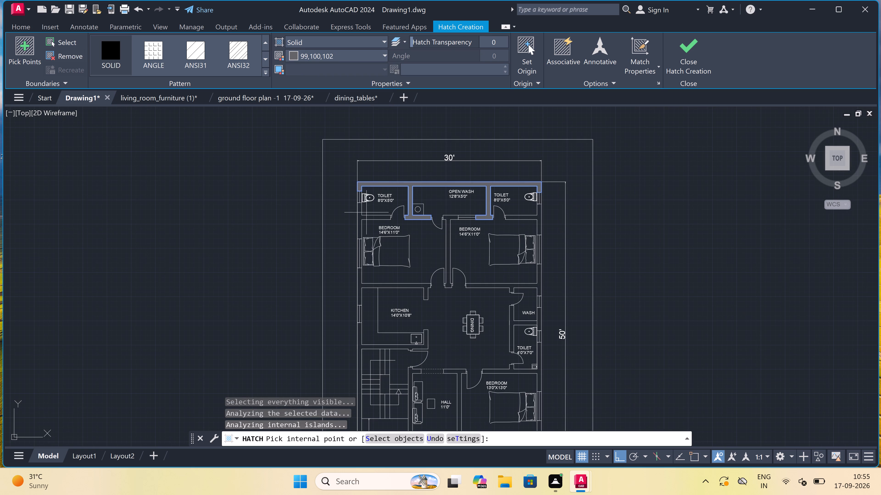
scroll(365, 216, "up", 5)
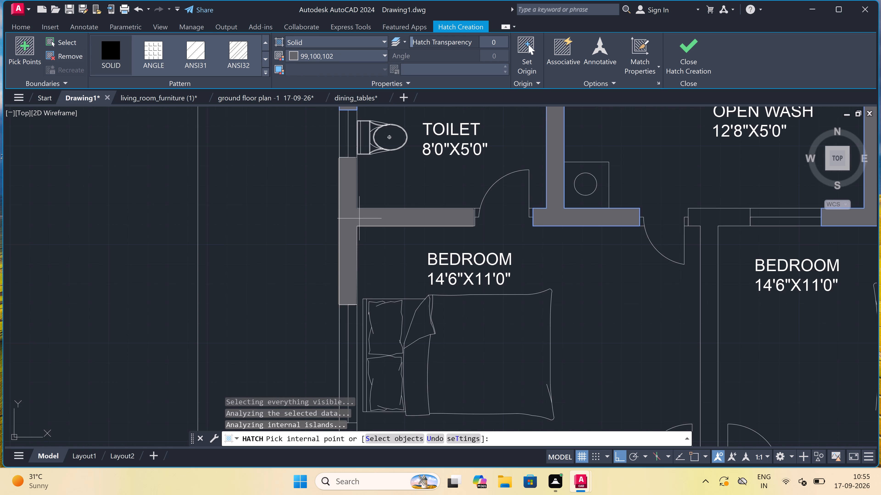
left_click(359, 218)
scroll(359, 218, "down", 4)
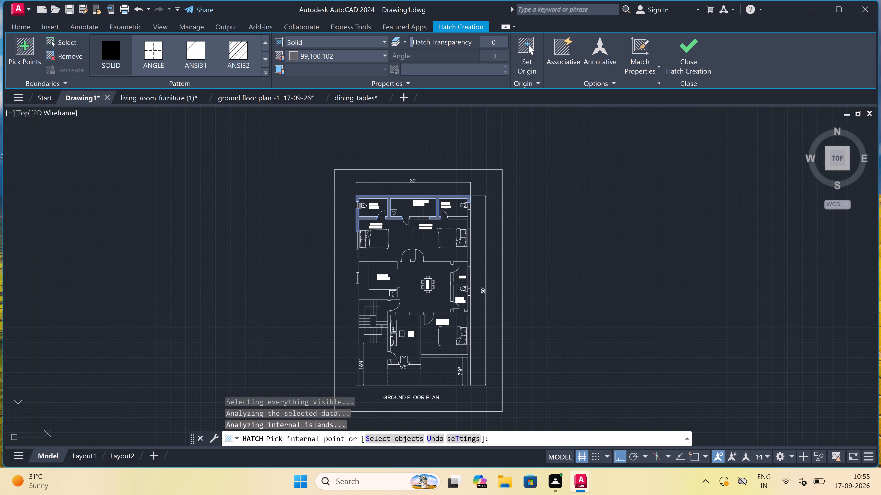
scroll(409, 221, "up", 4)
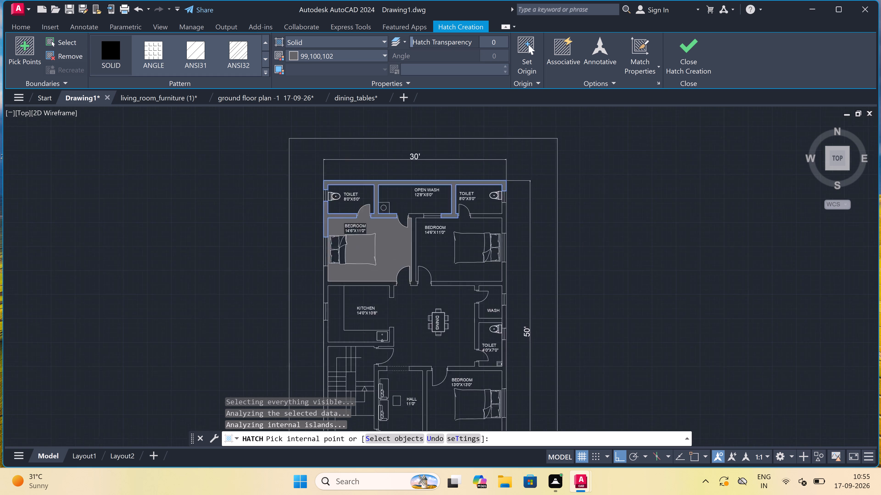
left_click(421, 213)
Fill the north-east bedroom's wall to the toilet and its south wall, with the adjoining east outer wall sections.
scroll(422, 214, "down", 4)
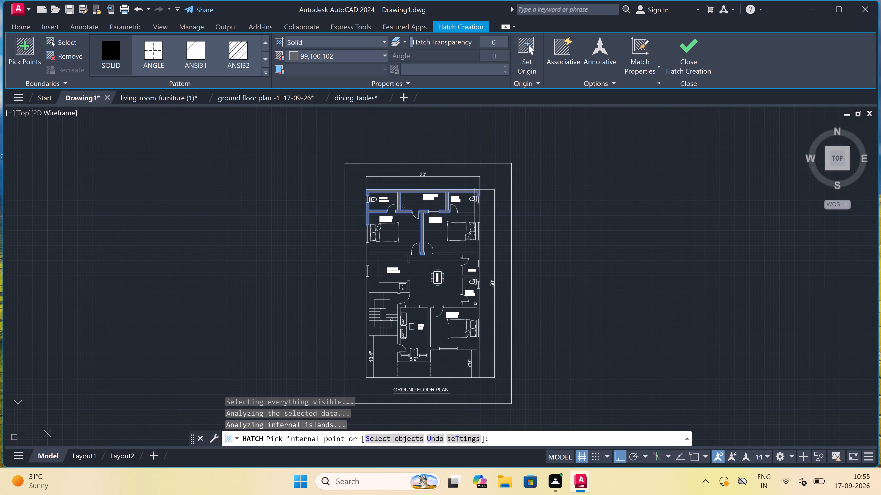
scroll(474, 210, "up", 4)
left_click(482, 212)
scroll(482, 214, "down", 5)
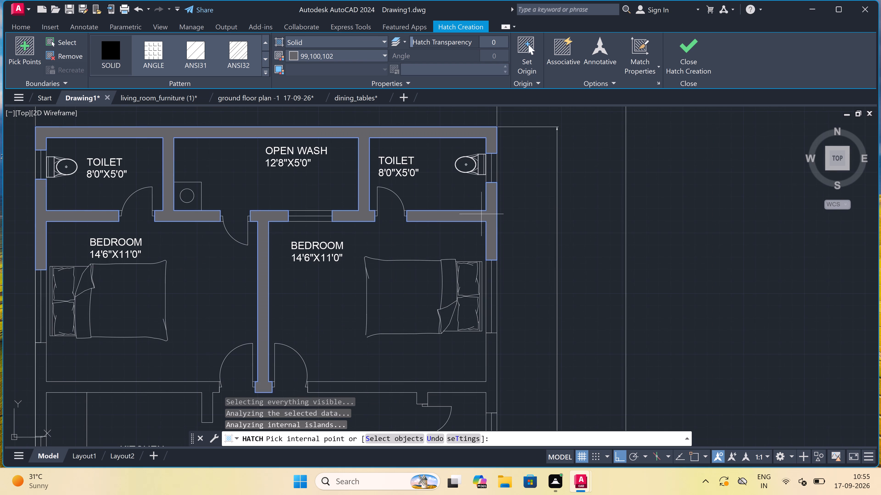
scroll(482, 271, "down", 4)
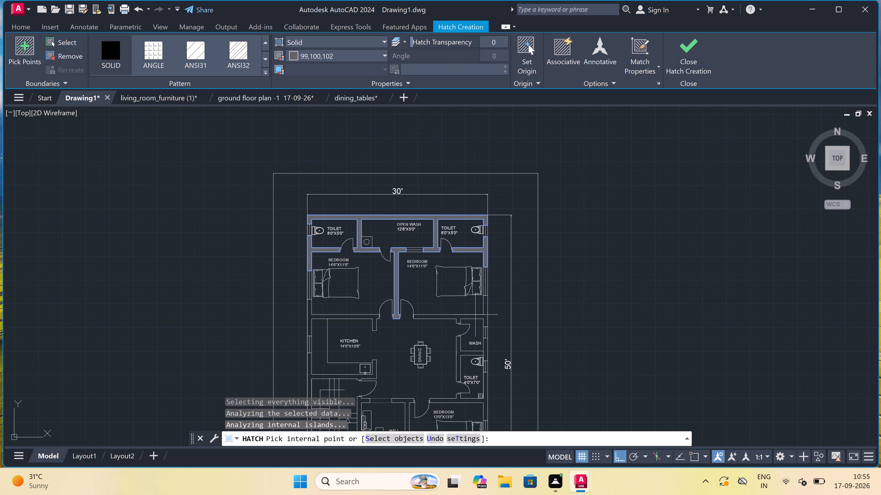
scroll(475, 315, "up", 3)
left_click(470, 326)
Fill the east outer wall section beside the wash and 4'0"X7'0" toilet, and the partitions separating them from each other and the dining area.
scroll(466, 315, "down", 2)
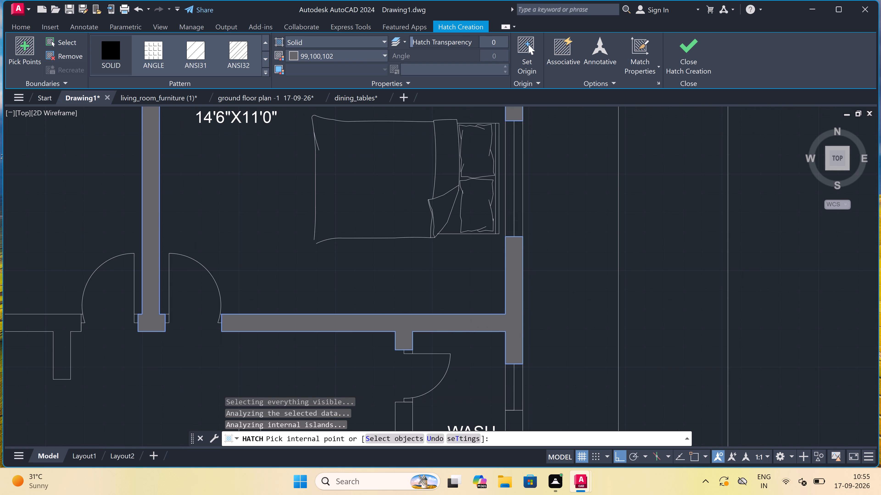
scroll(465, 315, "down", 4)
scroll(460, 341, "up", 2)
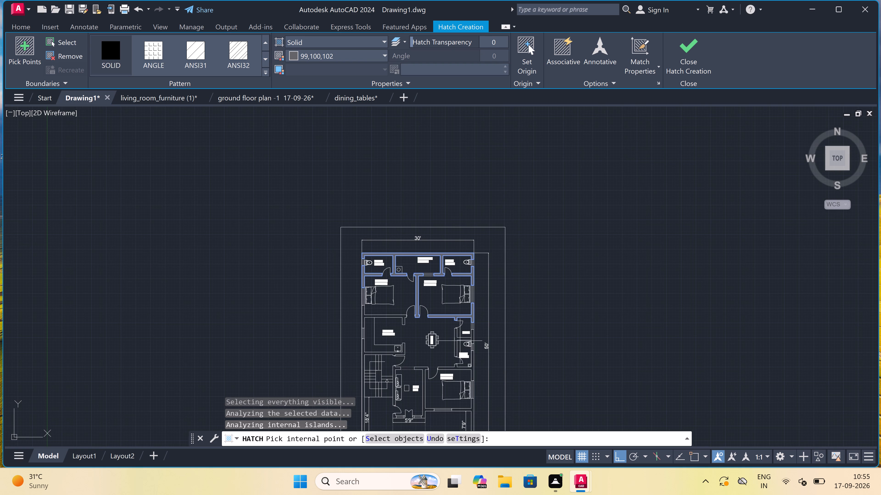
scroll(460, 341, "up", 1)
left_click(443, 335)
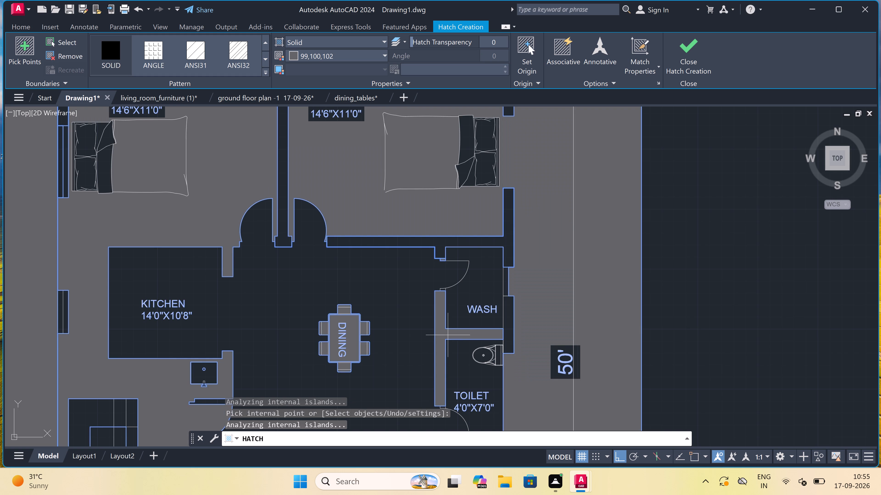
key("ctrl+z")
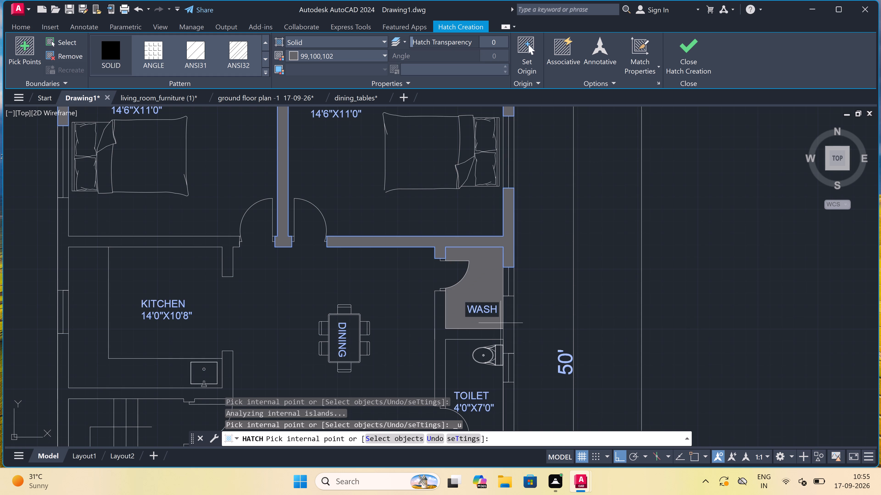
left_click_drag(506, 324, 503, 323)
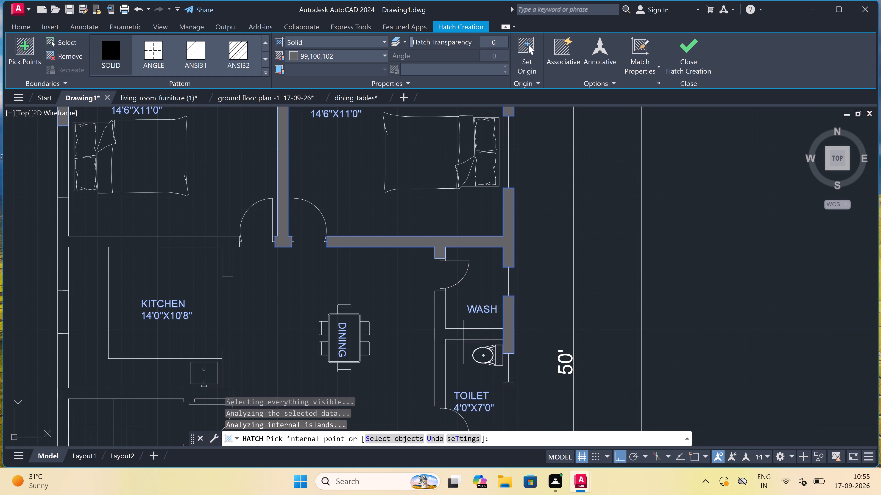
left_click(442, 342)
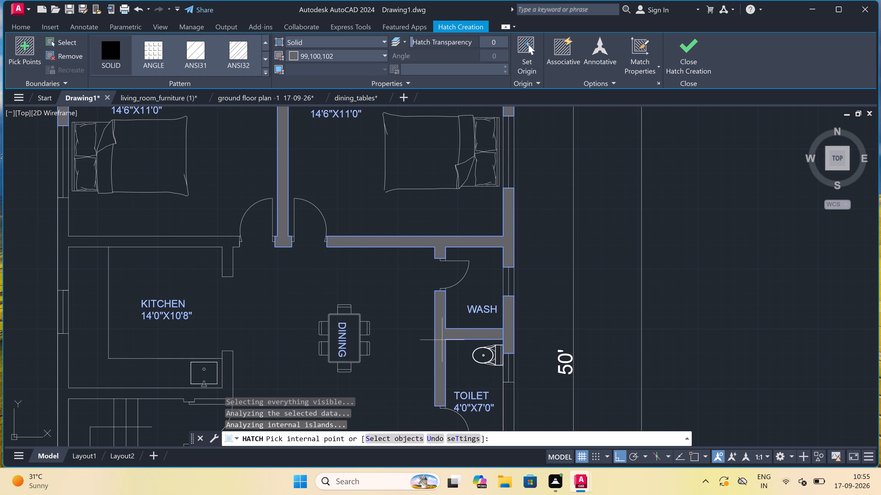
Fill the wall between the 4'0"X7'0" toilet and the 13'0"X13'0" bedroom, with the adjoining east outer wall section.
scroll(442, 328, "down", 11)
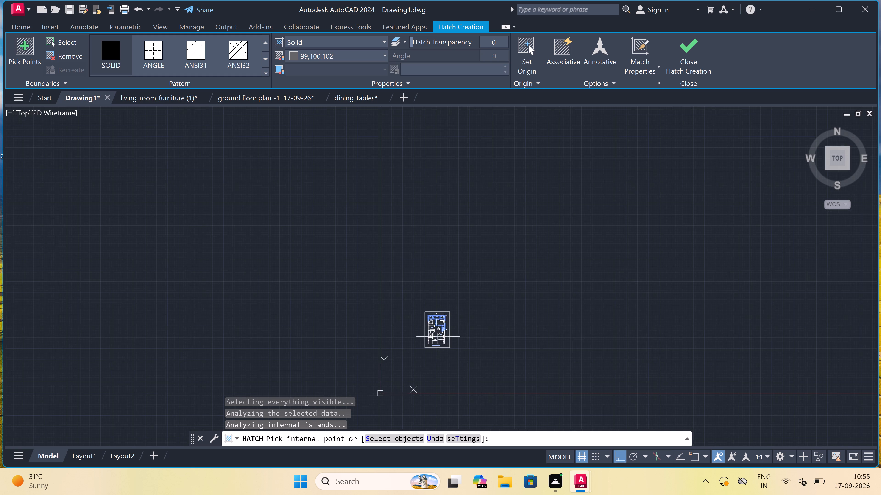
scroll(438, 337, "up", 8)
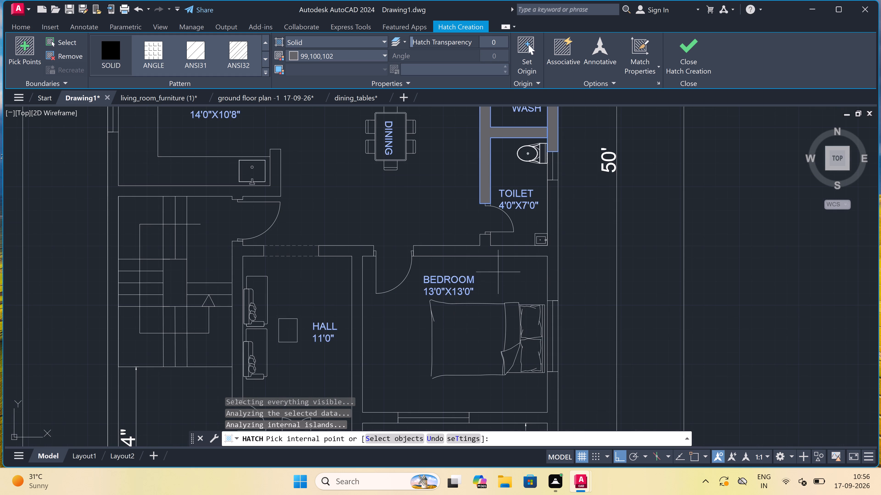
left_click(552, 249)
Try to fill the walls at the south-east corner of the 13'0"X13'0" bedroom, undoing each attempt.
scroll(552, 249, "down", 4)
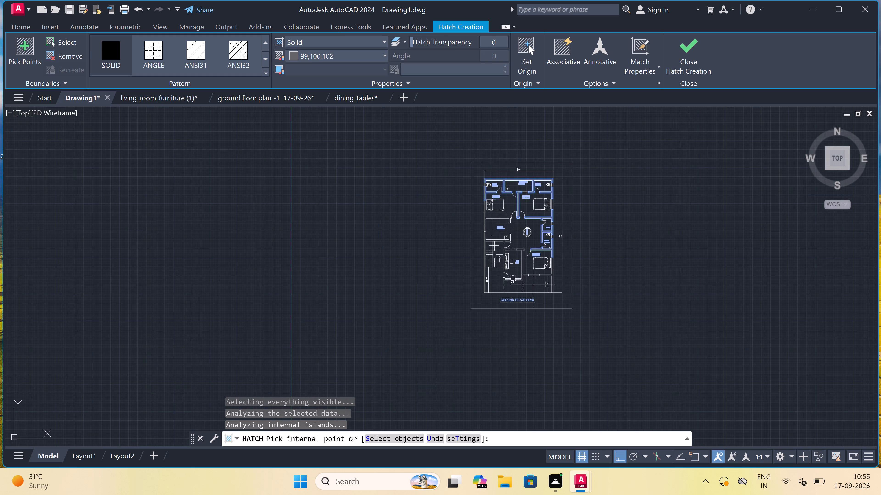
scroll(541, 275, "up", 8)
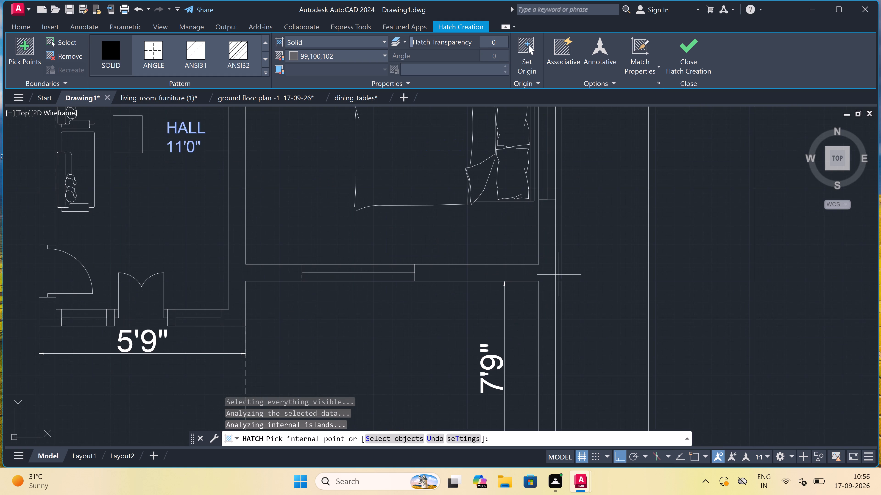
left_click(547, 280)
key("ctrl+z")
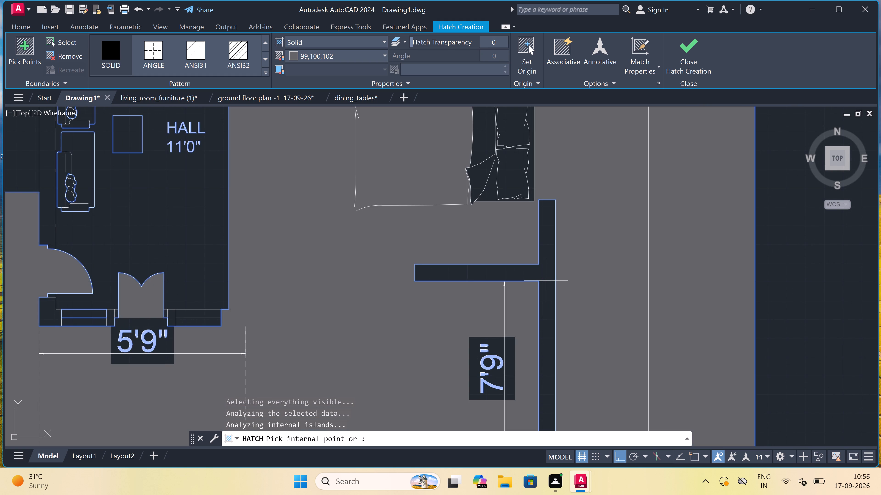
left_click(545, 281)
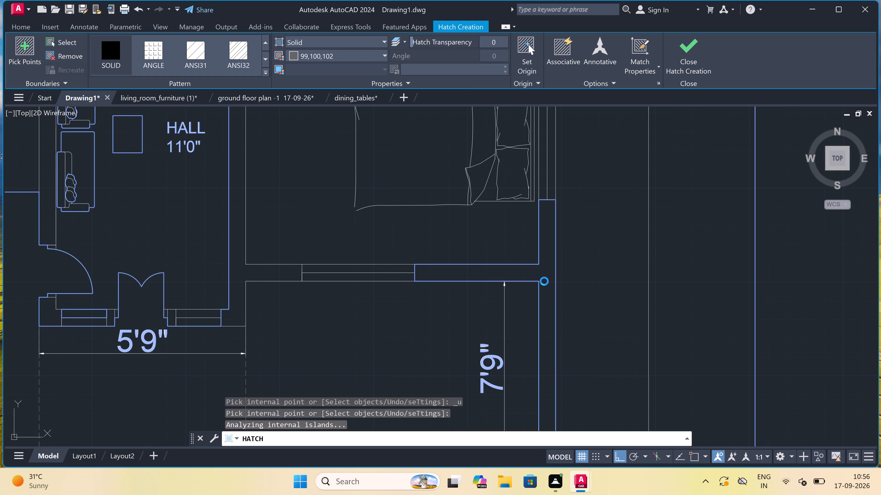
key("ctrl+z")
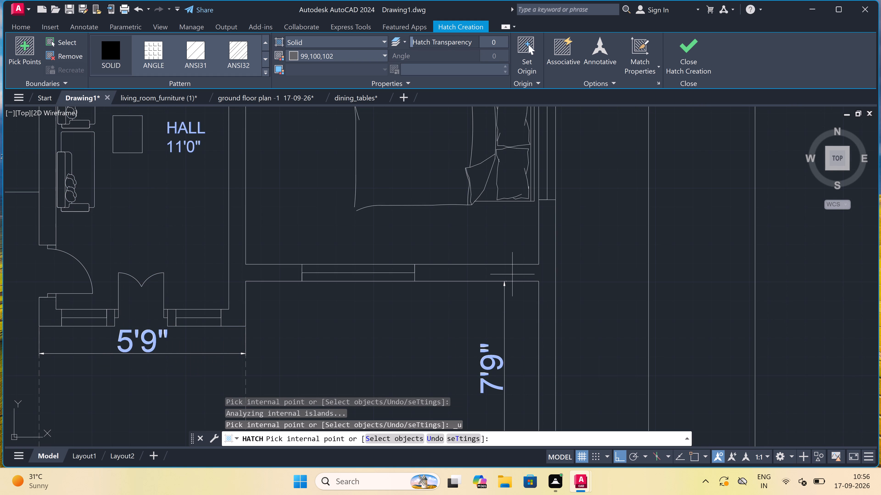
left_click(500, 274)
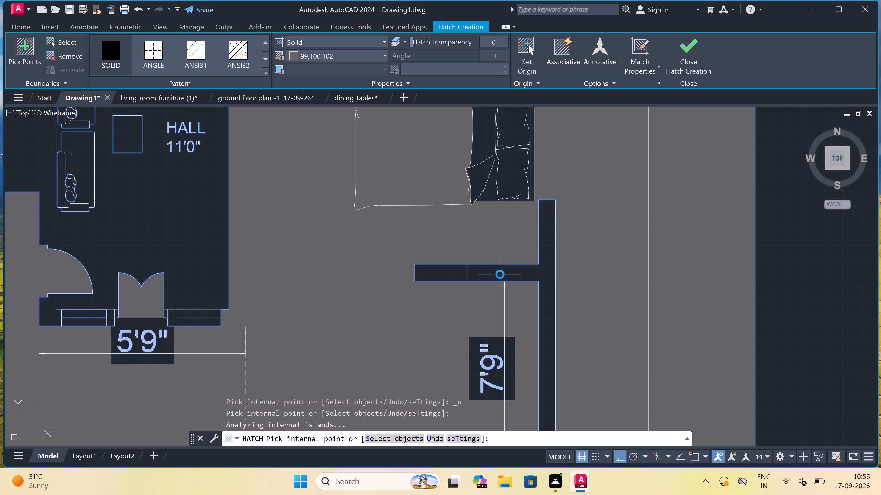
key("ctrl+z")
Fill the wall between the hall and the 13'0"X13'0" bedroom, including its short branches at the bedroom door and both south windows.
scroll(500, 274, "down", 3)
scroll(500, 274, "up", 1)
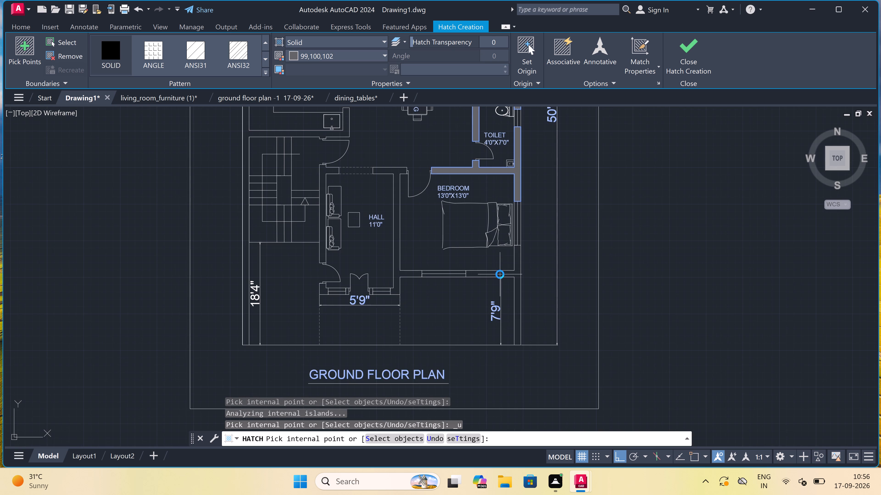
scroll(411, 270, "up", 4)
left_click(309, 276)
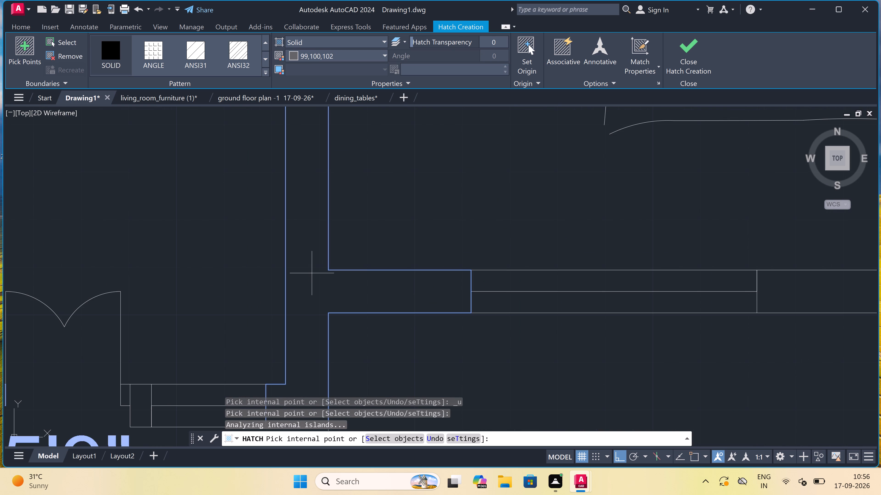
scroll(312, 273, "down", 3)
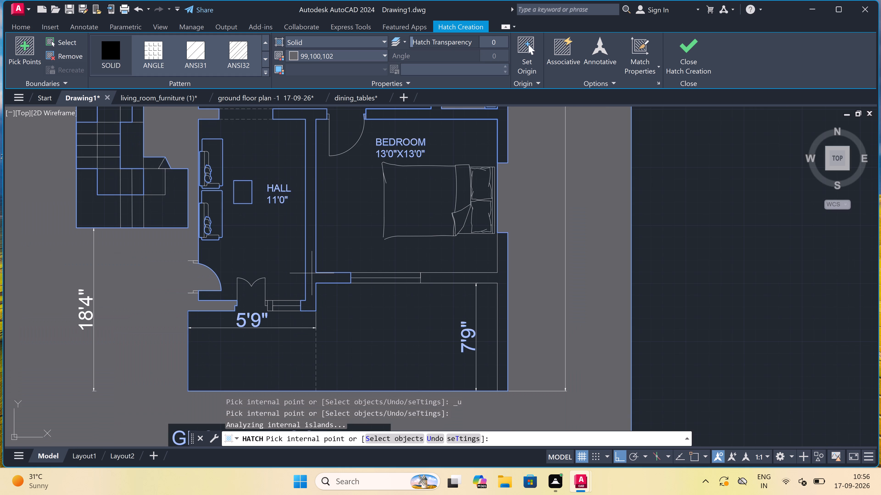
key("ctrl+z")
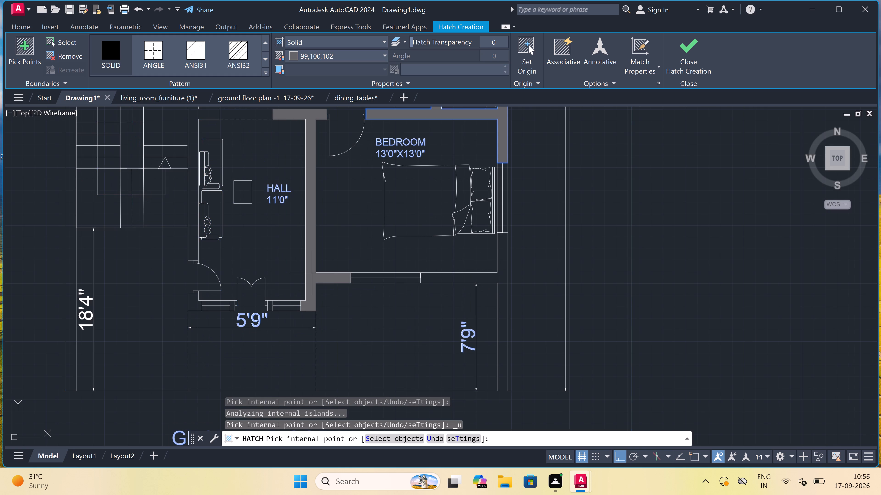
left_click(312, 273)
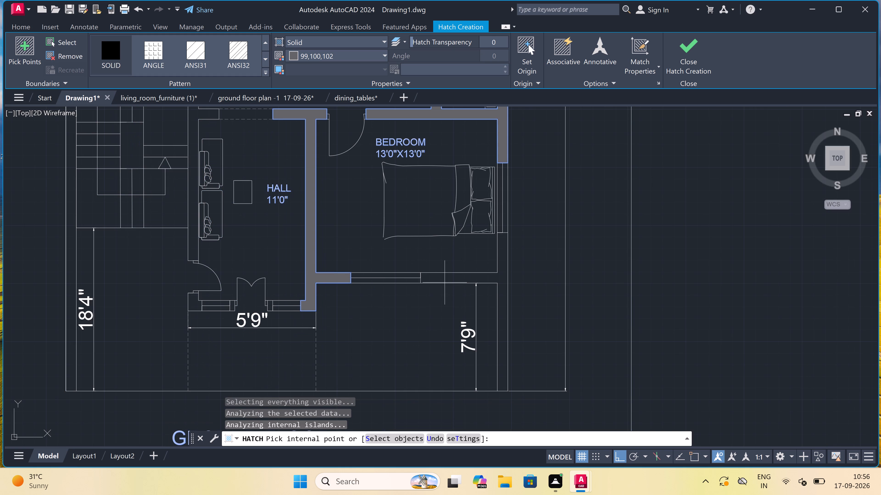
Fill the south wall of the 13'0"X13'0" bedroom east of its window, together with the connected east outer wall.
left_click(445, 282)
scroll(444, 280, "down", 4)
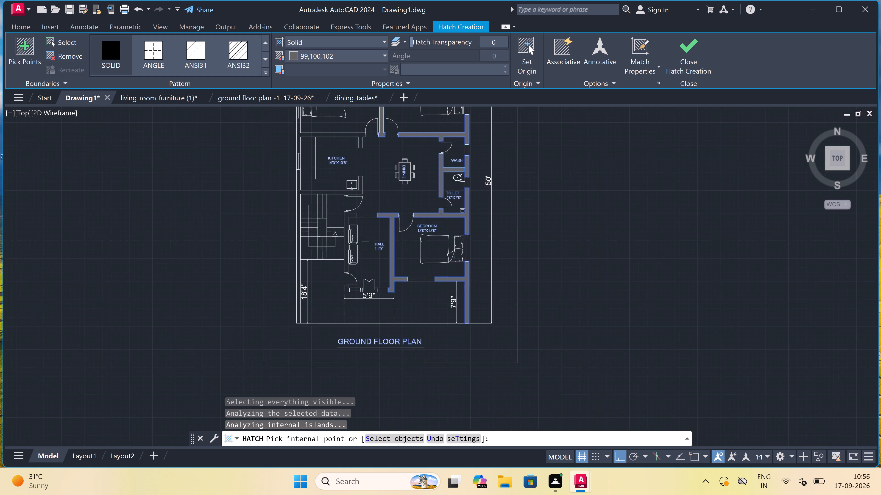
Fill the two short wall piers flanking the hall's south double door and the wall corner at the hall's south-west end.
scroll(410, 264, "up", 4)
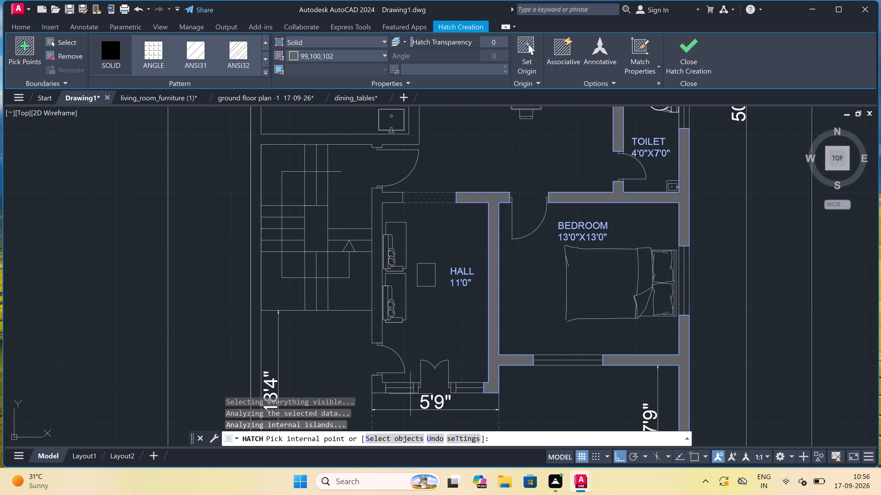
scroll(410, 394, "up", 3)
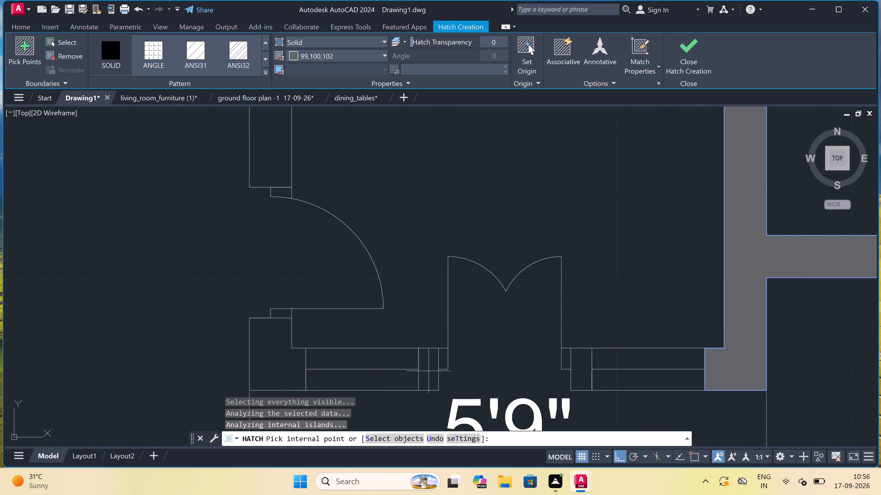
left_click(429, 371)
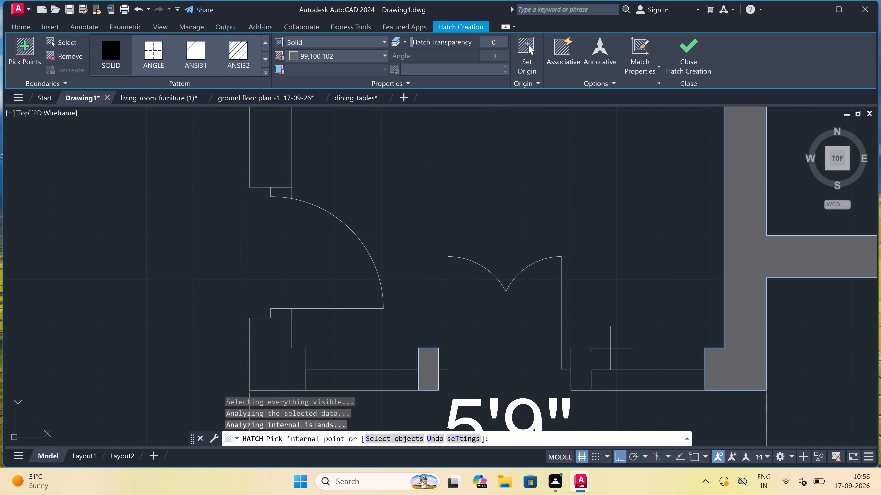
left_click(580, 364)
scroll(580, 364, "down", 4)
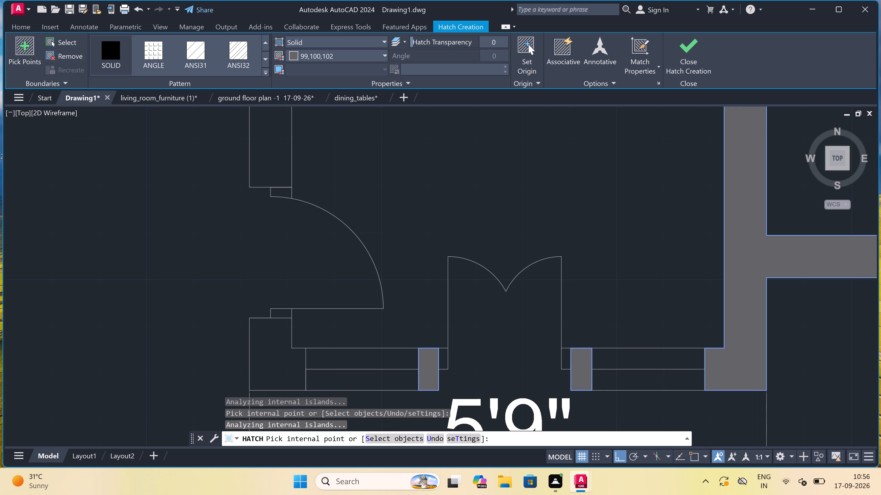
scroll(547, 368, "up", 3)
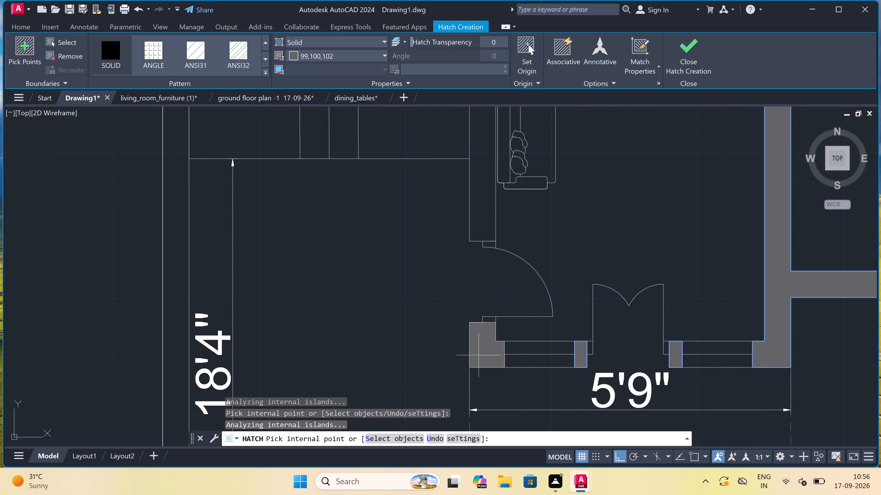
left_click(479, 355)
scroll(478, 355, "down", 4)
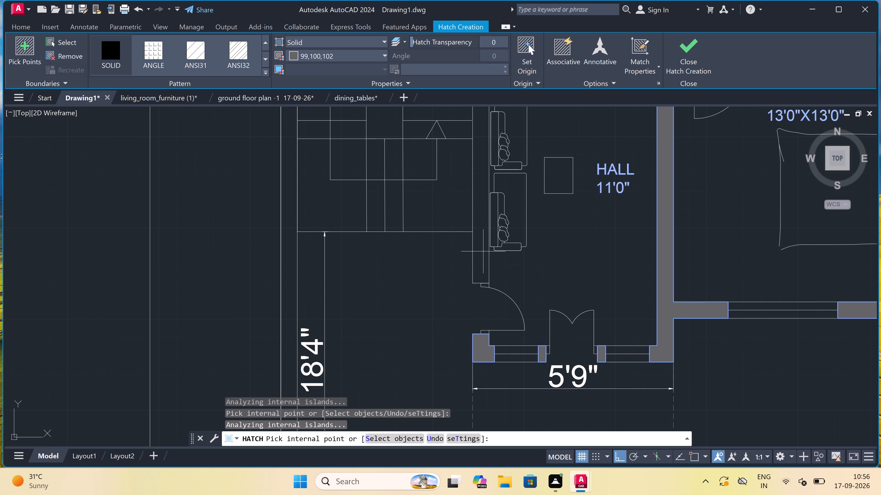
Fill the wall between the staircase and hall, and the west outer wall beside the staircase with the connected kitchen south wall.
left_click(483, 251)
scroll(483, 251, "down", 4)
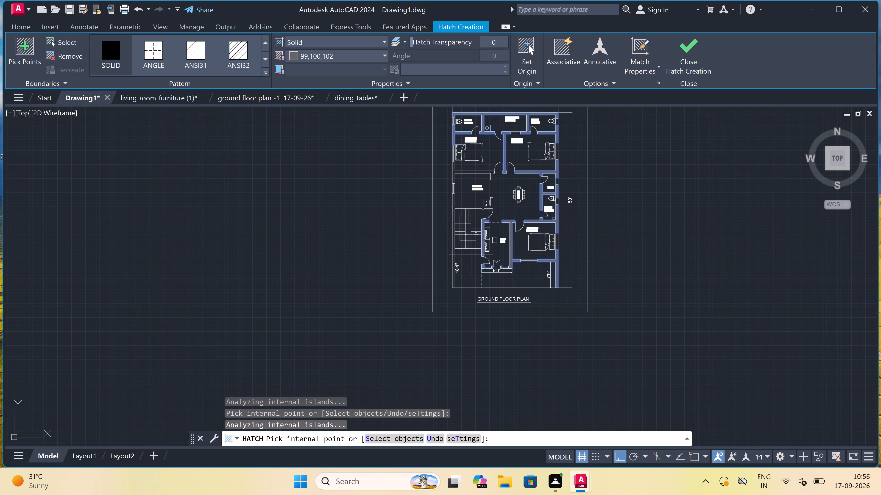
scroll(451, 246, "up", 2)
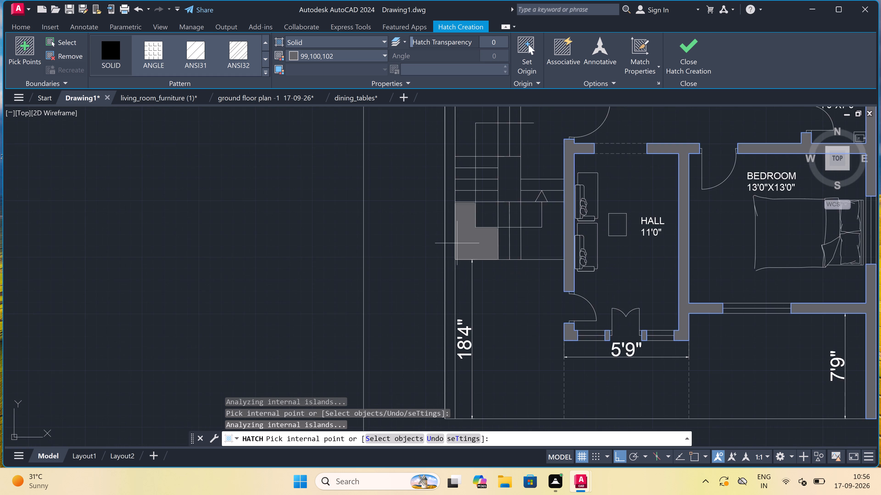
scroll(457, 243, "up", 2)
left_click(443, 253)
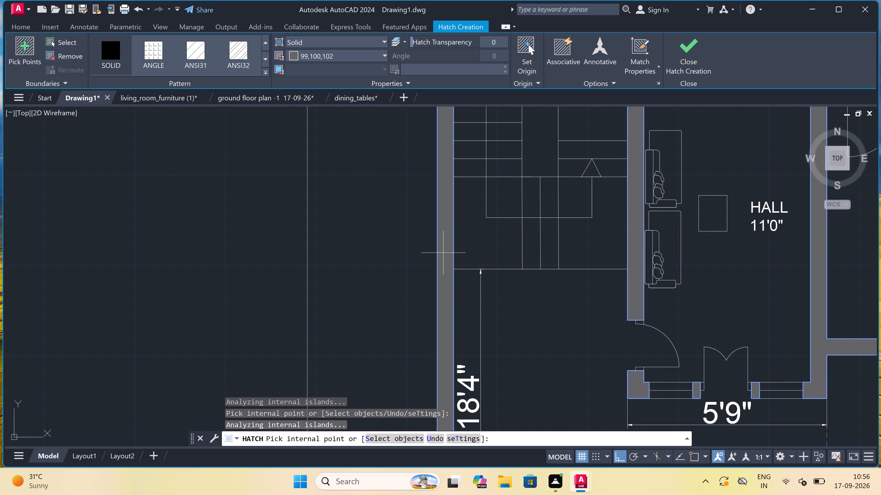
scroll(443, 253, "down", 10)
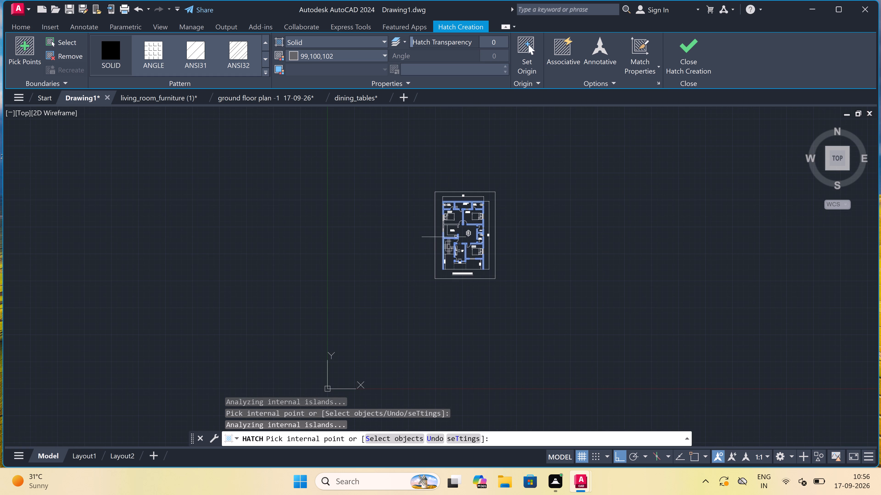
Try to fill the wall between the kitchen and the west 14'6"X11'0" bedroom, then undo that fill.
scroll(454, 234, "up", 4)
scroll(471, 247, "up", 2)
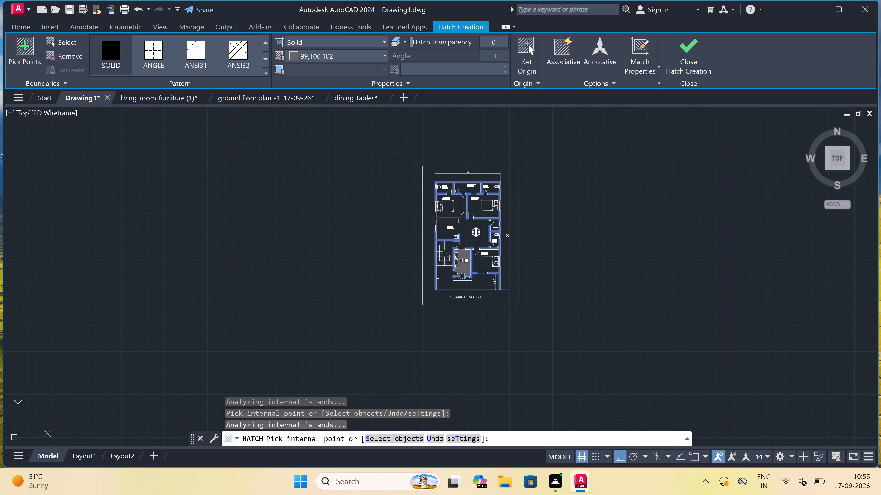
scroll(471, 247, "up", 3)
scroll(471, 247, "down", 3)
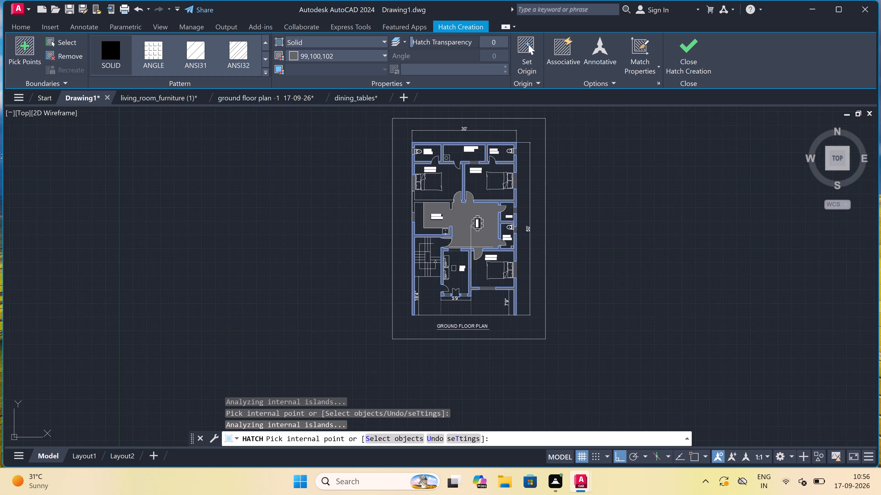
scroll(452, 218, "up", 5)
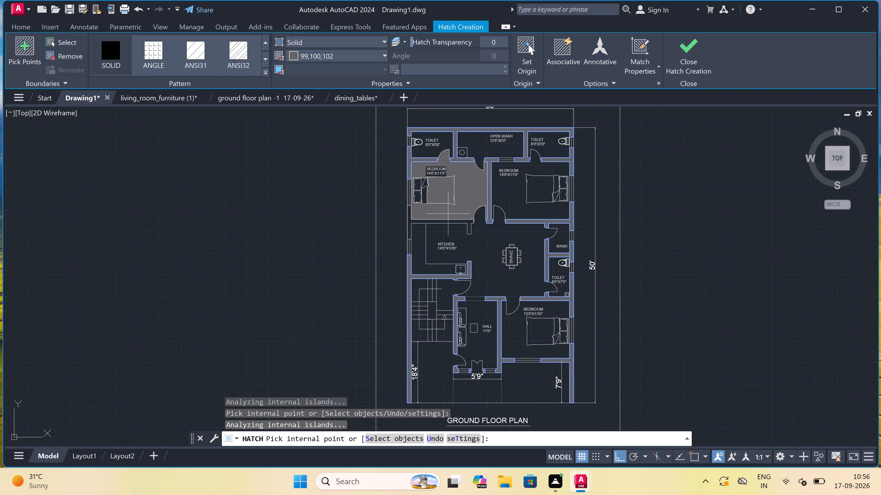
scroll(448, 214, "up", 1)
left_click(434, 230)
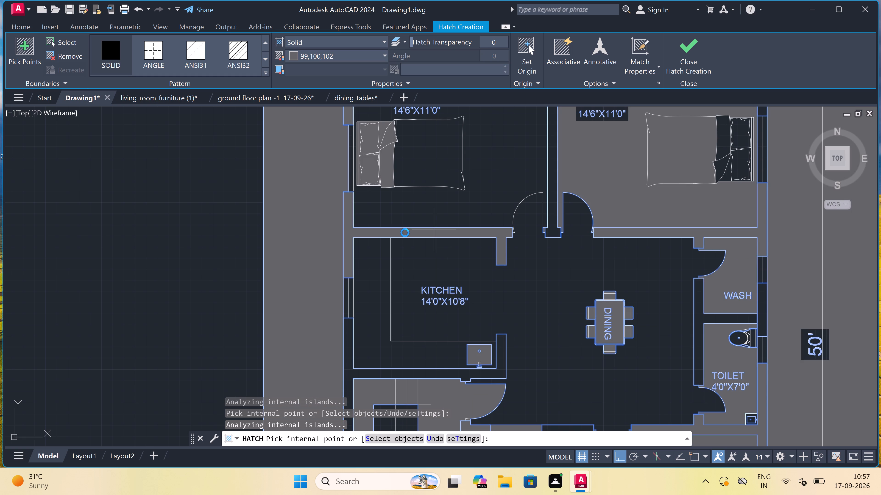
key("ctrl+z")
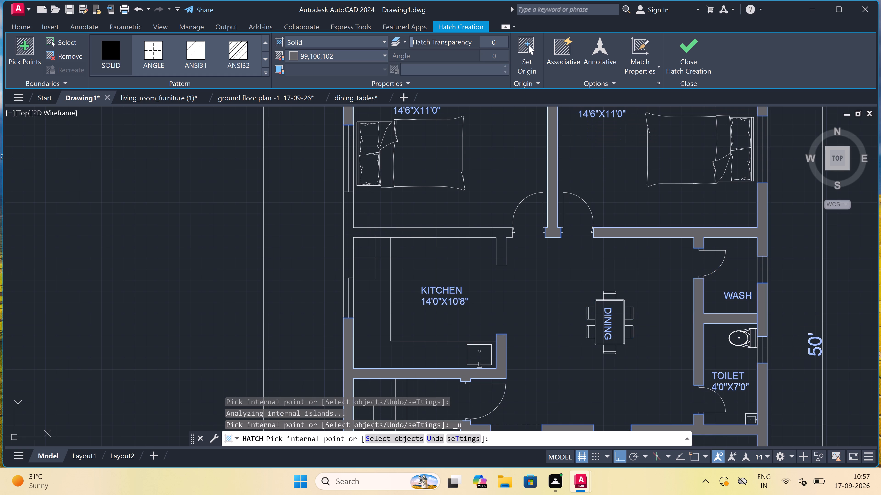
Fill the wall between the kitchen and the west 14'6"X11'0" bedroom from its west outer wall section, and finish hatching.
left_click(347, 230)
scroll(347, 230, "down", 2)
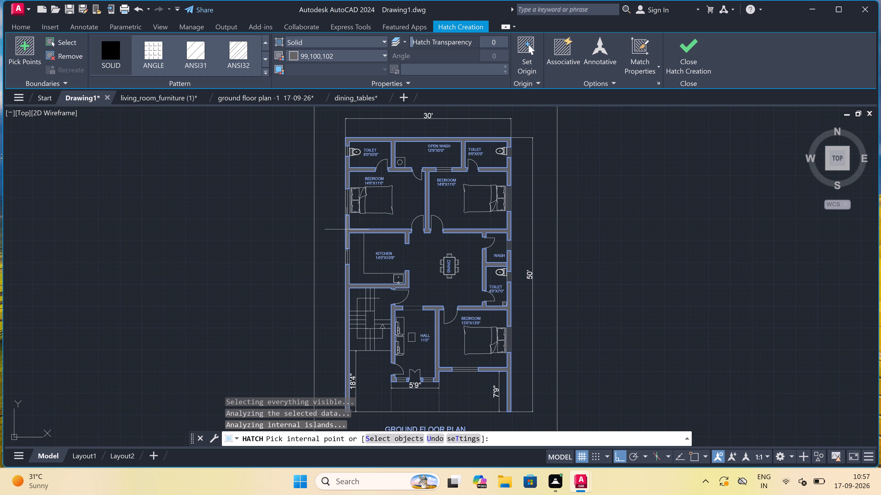
scroll(347, 229, "down", 1)
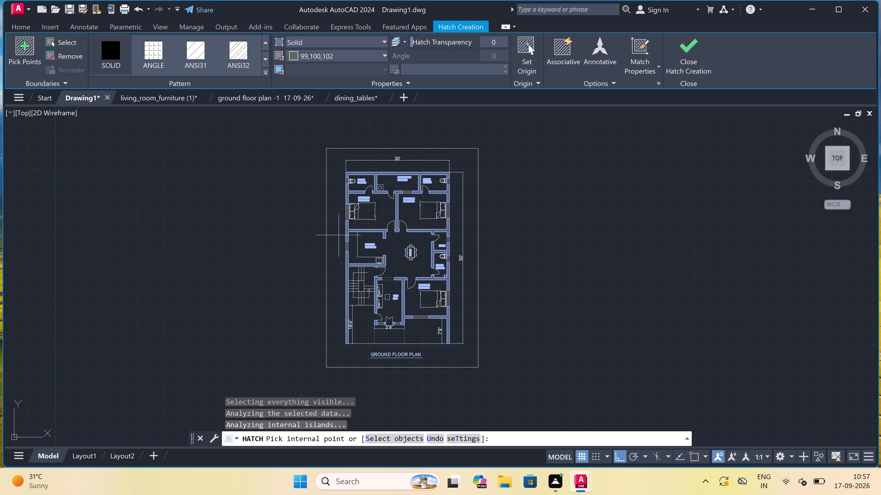
key("Escape")
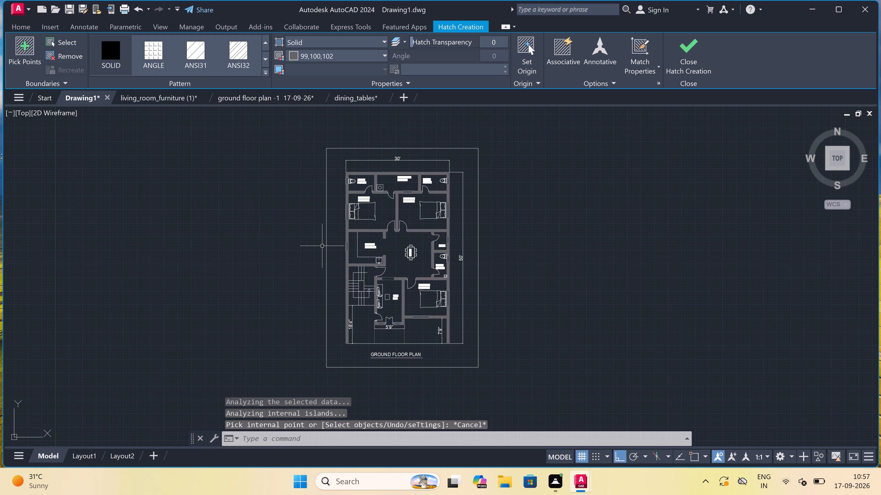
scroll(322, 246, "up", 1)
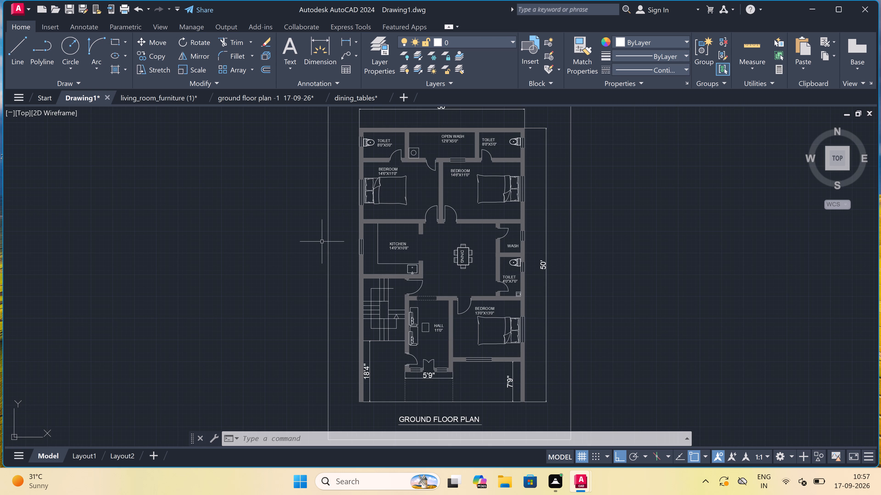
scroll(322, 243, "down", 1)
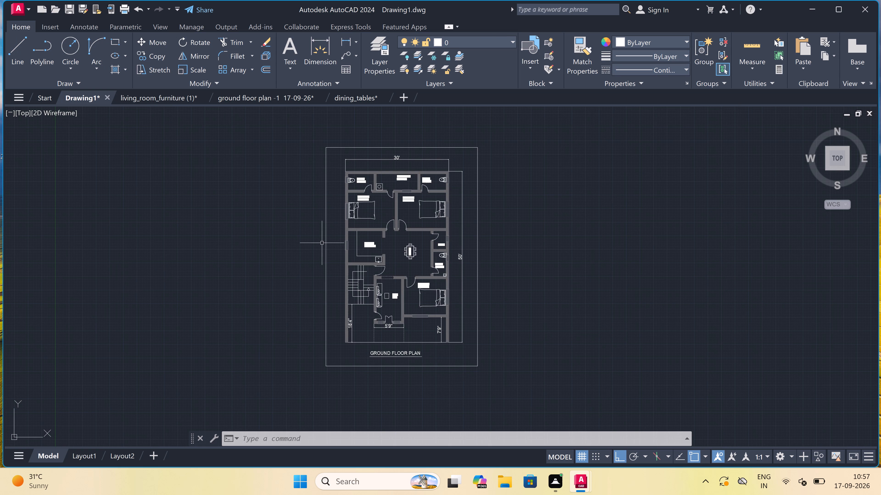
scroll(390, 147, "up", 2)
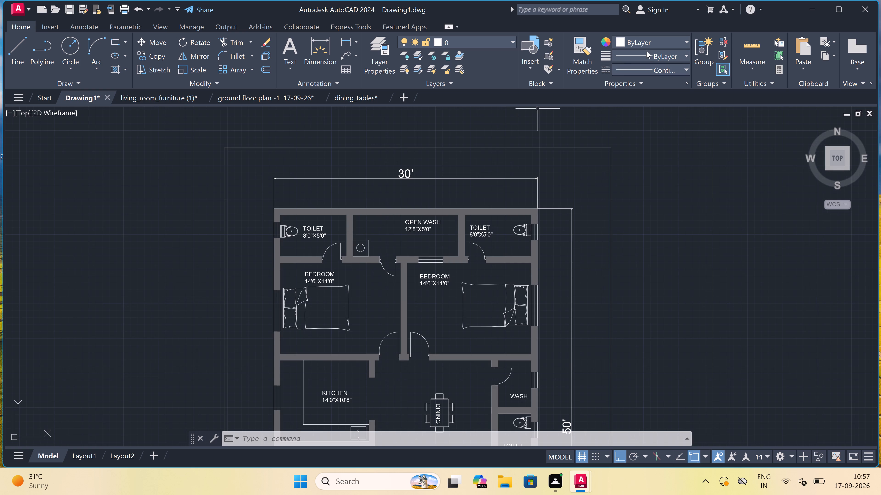
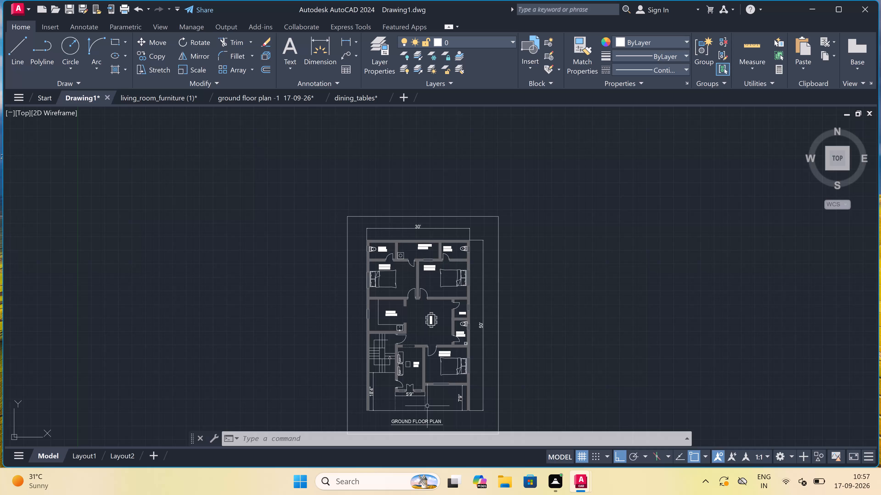
Add the multiline text label VERANDAH in the dashed area south of the hall's double door, below the 5'9" dimension.
scroll(426, 424, "up", 3)
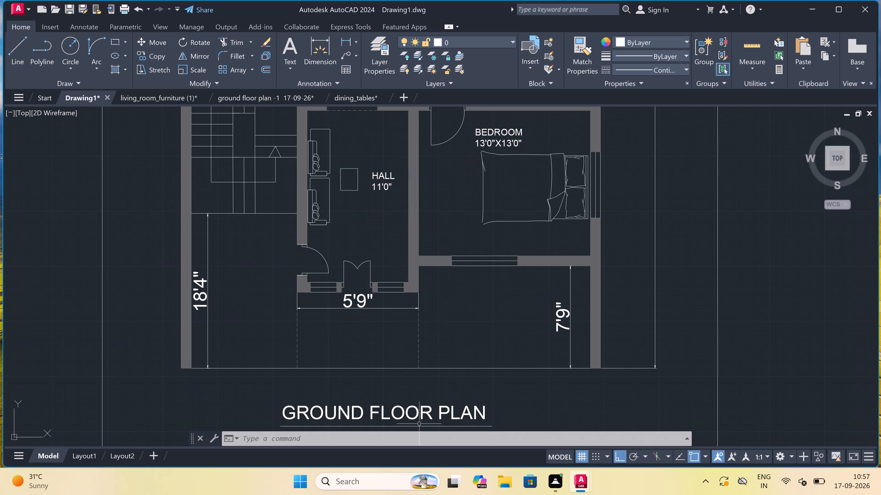
scroll(423, 357, "down", 2)
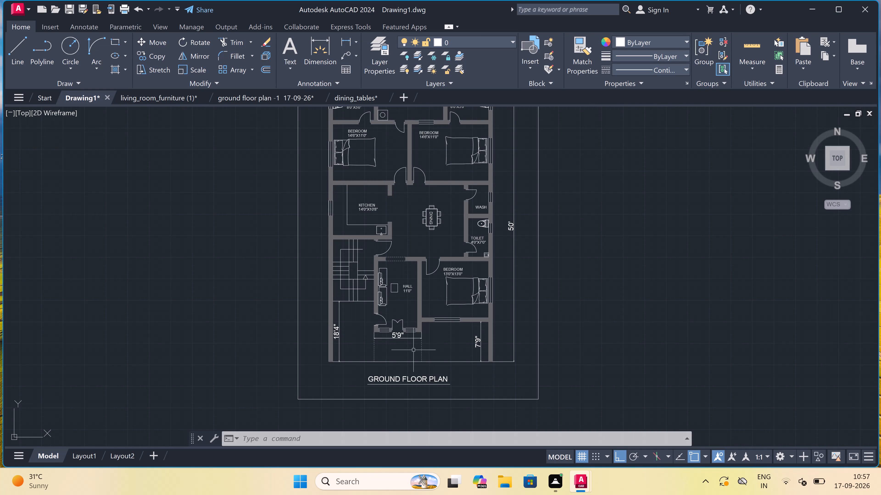
scroll(395, 347, "up", 3)
type("MT")
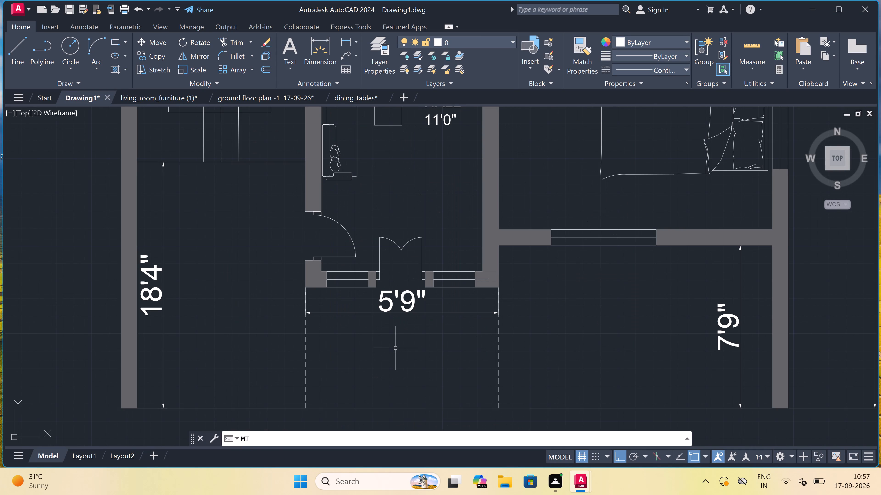
key("space")
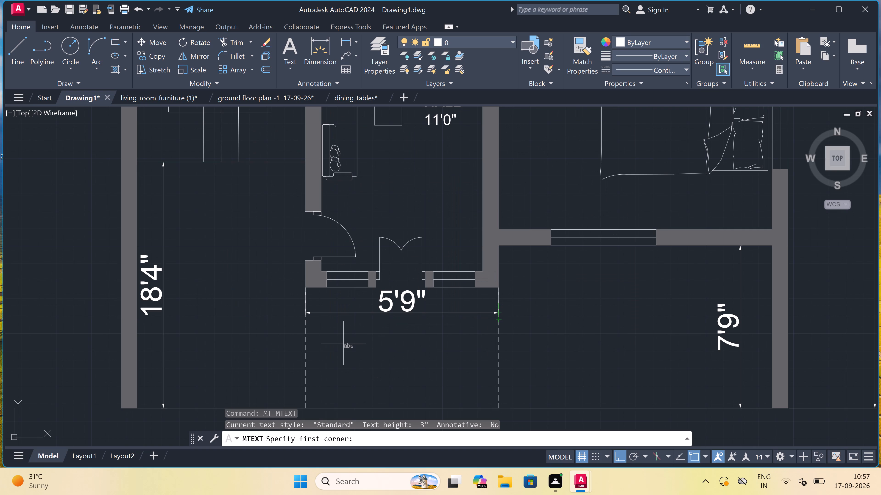
left_click(341, 355)
left_click(481, 370)
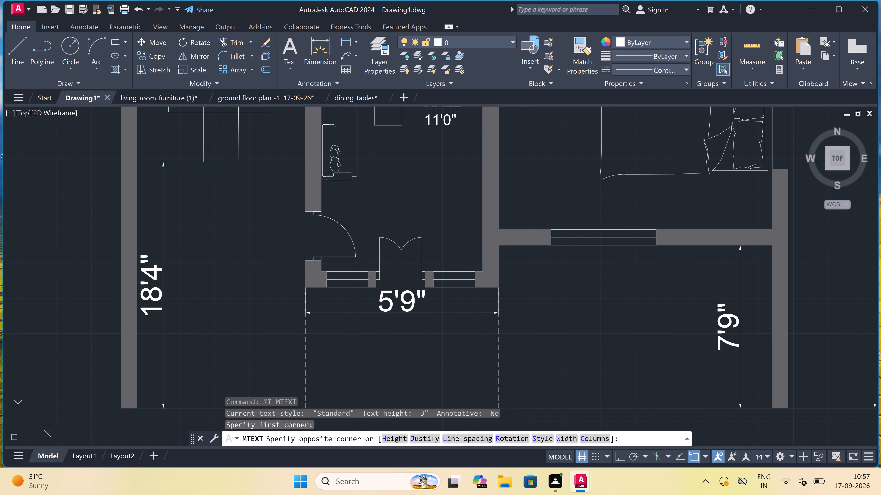
type("VER")
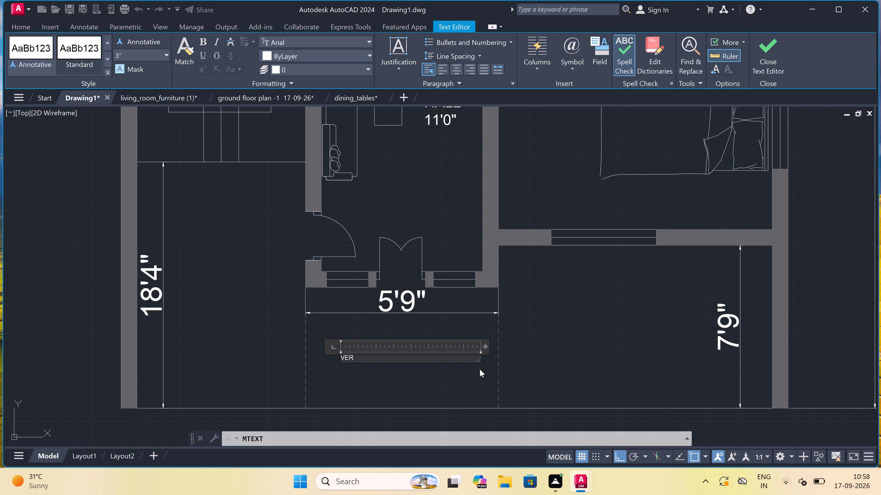
key("a")
type("ND")
key("a")
key("h")
left_click(438, 389)
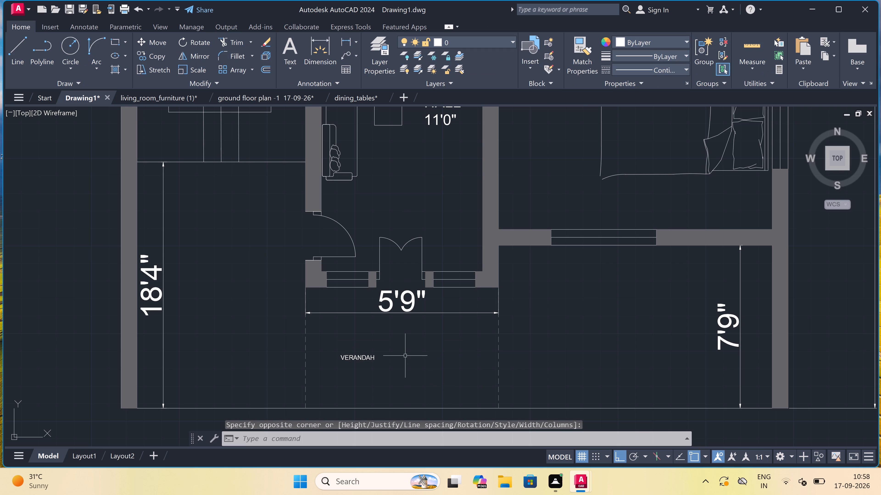
Set the VERANDAH label's text height to 8" and clear the selection.
left_click_drag(381, 353, 381, 355)
left_click(362, 369)
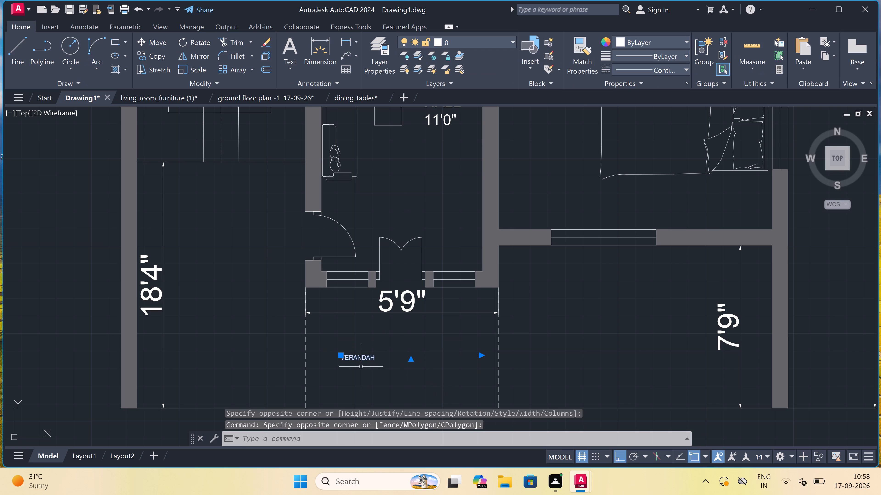
right_click(228, 269)
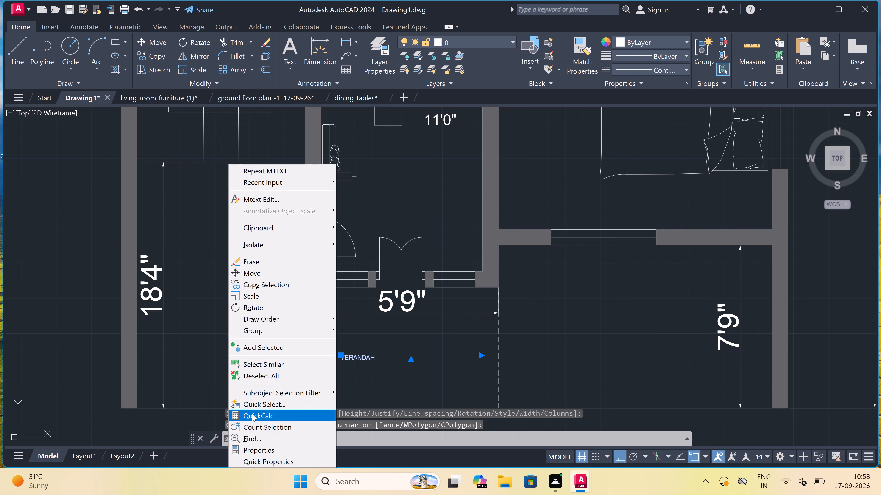
left_click(266, 448)
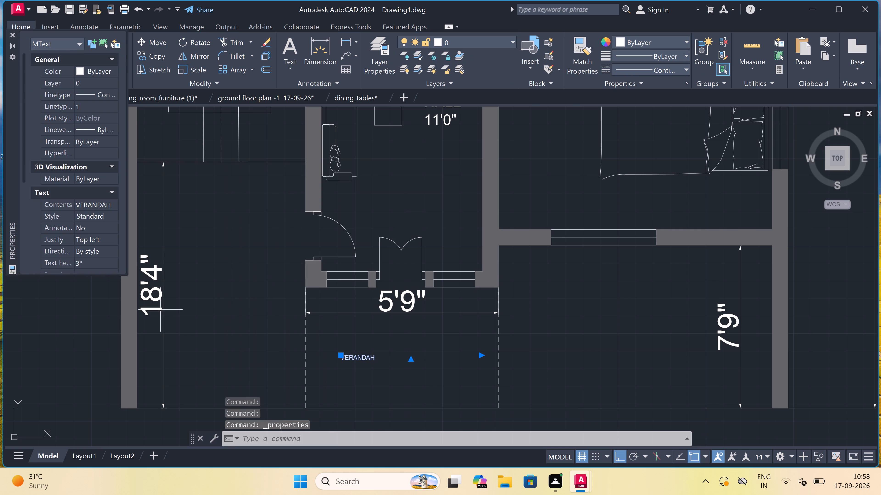
left_click(98, 264)
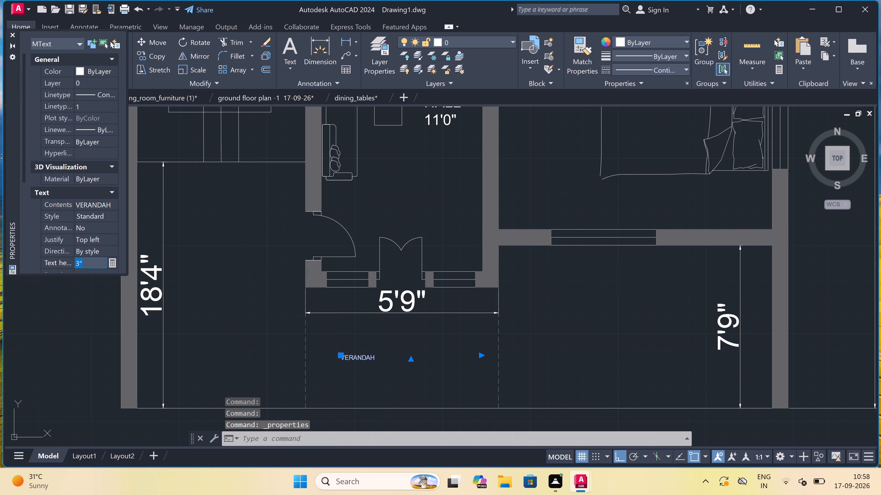
key("BackSpace")
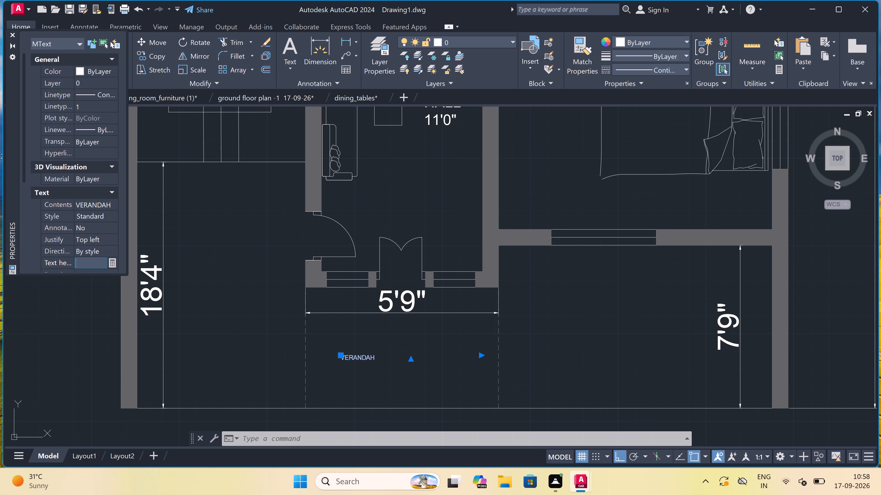
type("8\"")
left_click(205, 275)
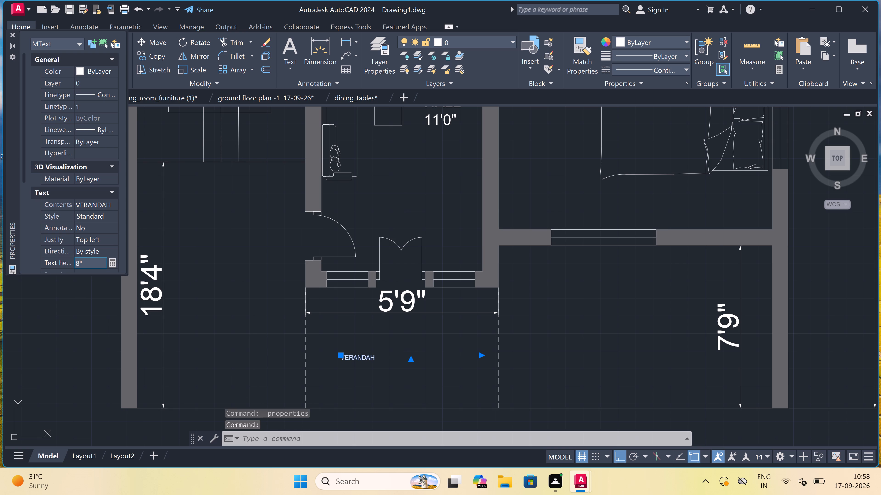
key("Escape")
Examine the whole ground floor plan, checking the verandah label, room labels, furniture, dimensions and hatched walls.
scroll(256, 290, "down", 3)
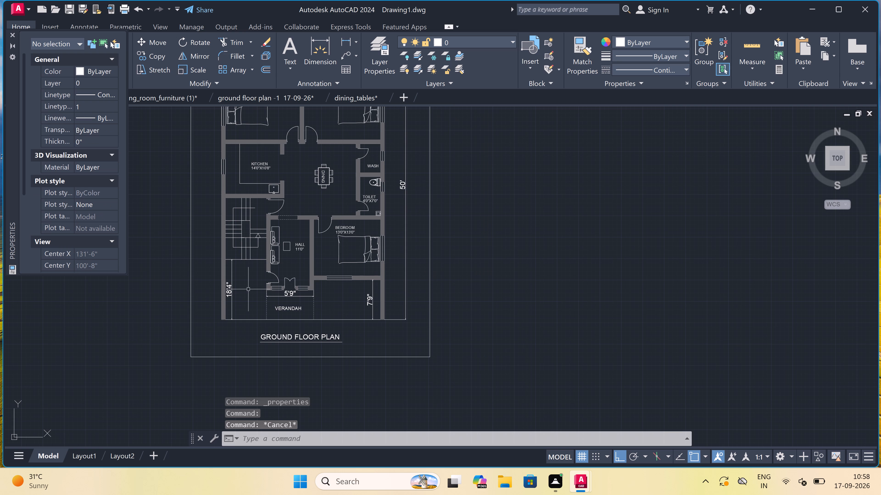
scroll(276, 307, "up", 3)
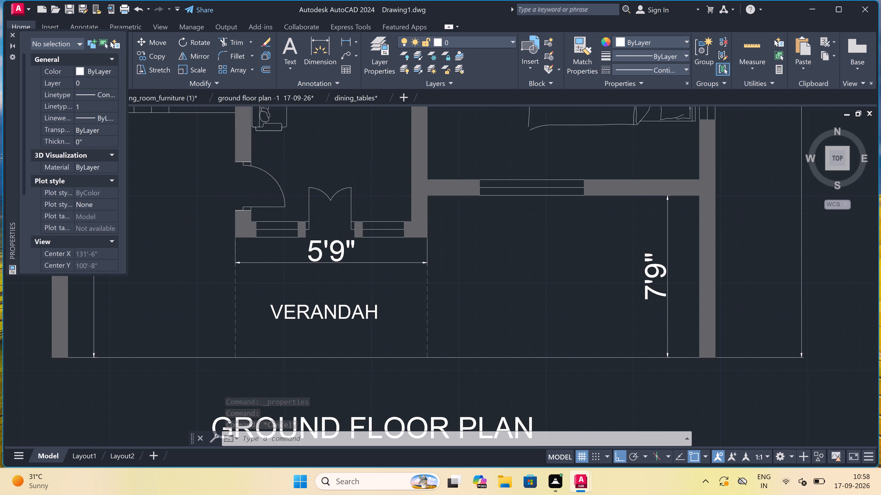
scroll(276, 307, "down", 5)
scroll(276, 255, "up", 3)
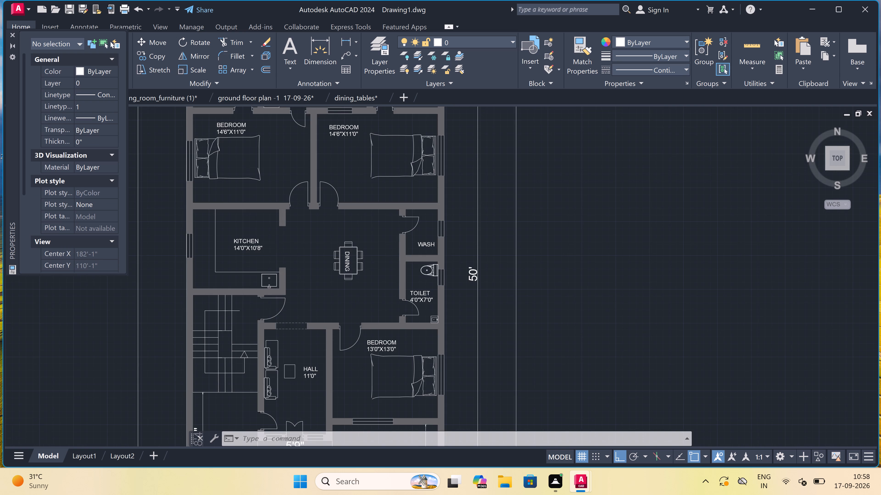
scroll(276, 255, "down", 4)
scroll(277, 222, "up", 4)
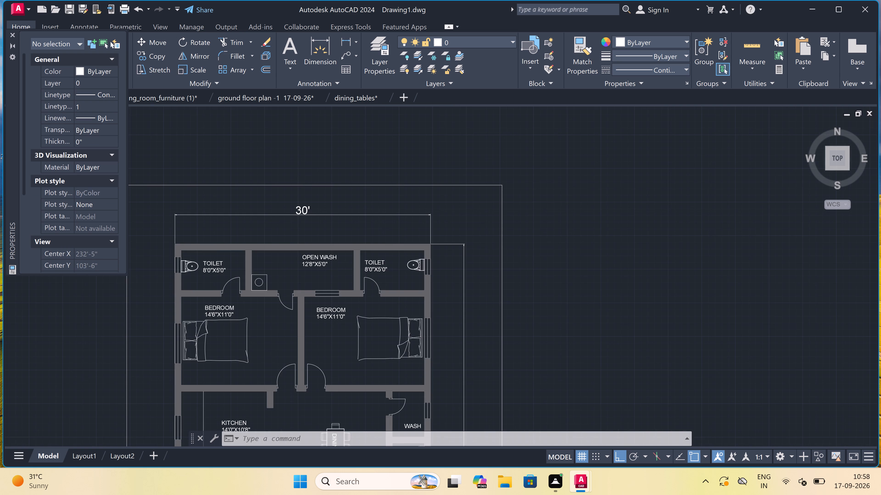
scroll(276, 222, "down", 1)
scroll(276, 261, "down", 2)
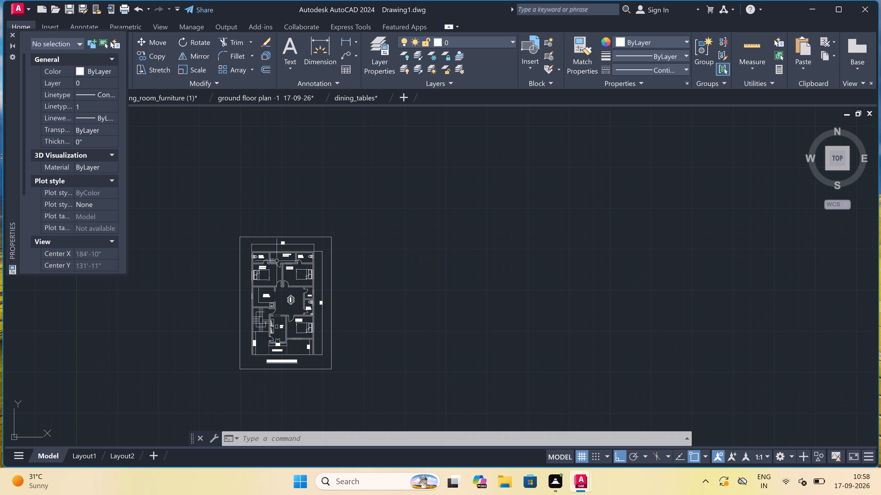
scroll(275, 319, "up", 3)
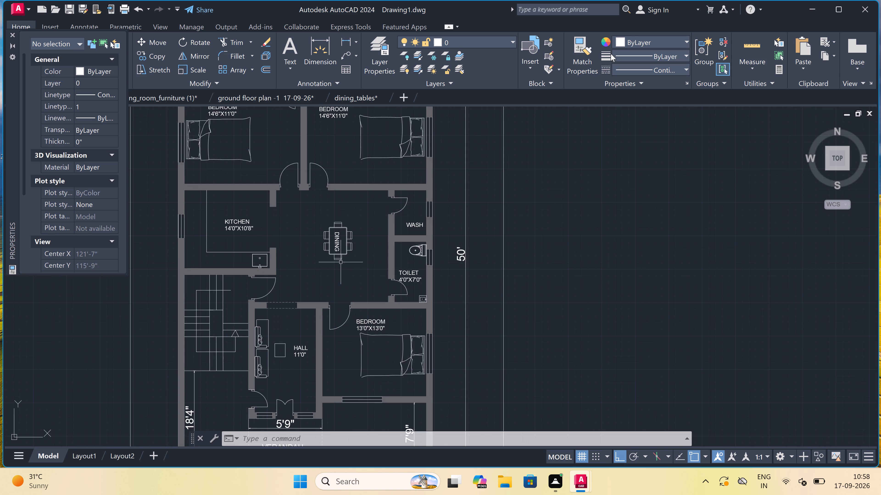
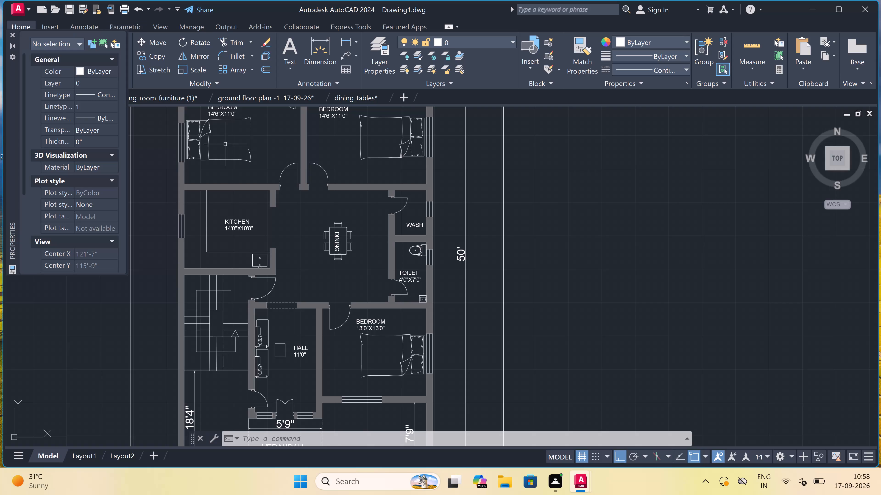
Delete the circle inside the square fixture in the corner of the OPEN WASH area.
scroll(286, 176, "down", 3)
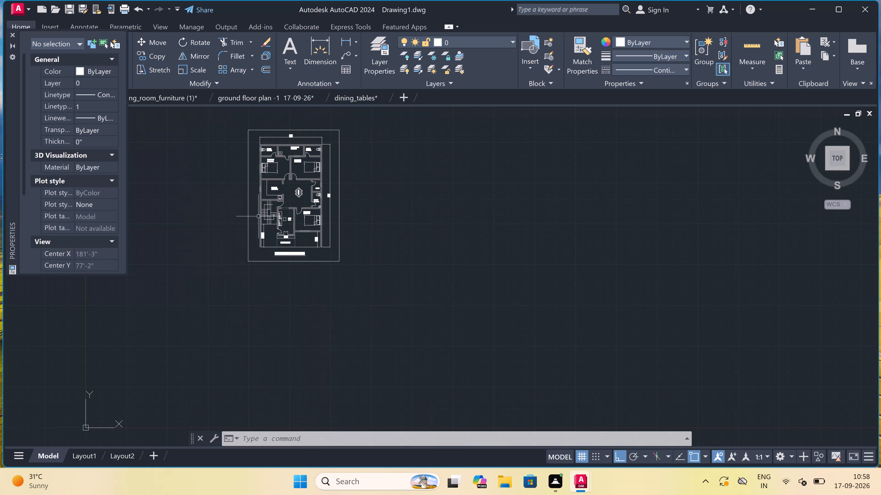
scroll(258, 217, "up", 3)
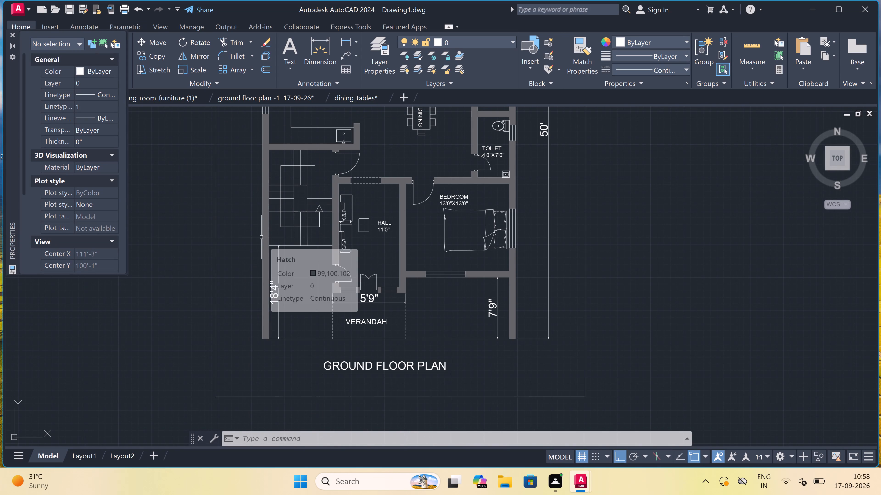
scroll(255, 253, "down", 1)
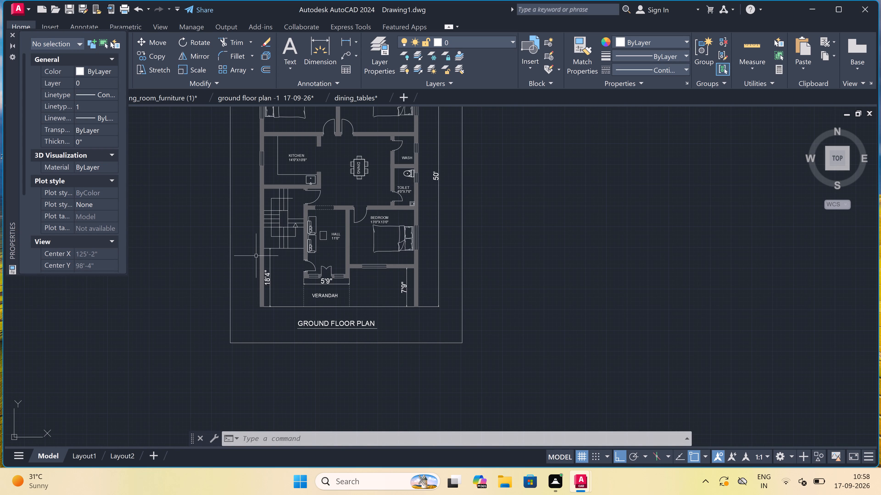
scroll(258, 270, "down", 2)
scroll(261, 164, "up", 3)
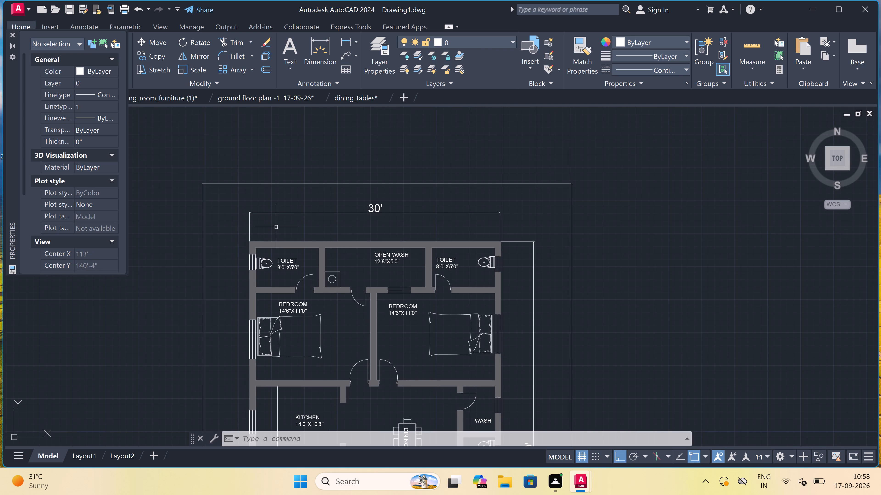
scroll(337, 280, "up", 3)
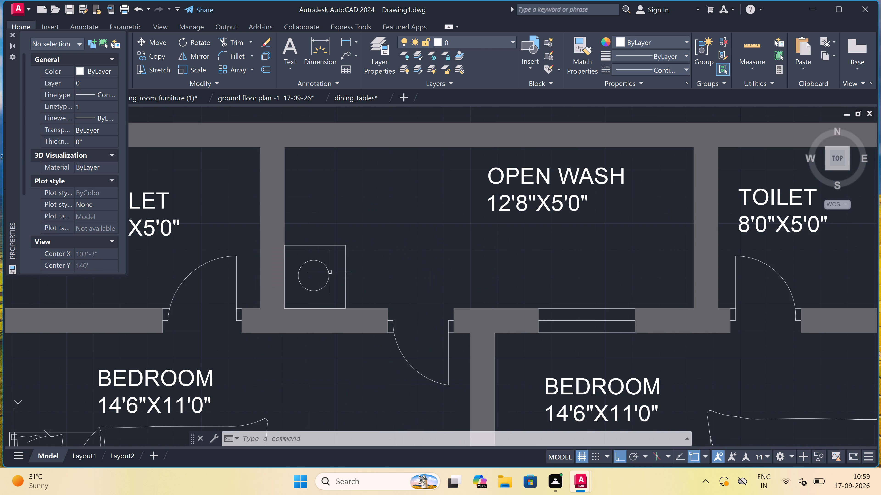
left_click(325, 269)
key("Delete")
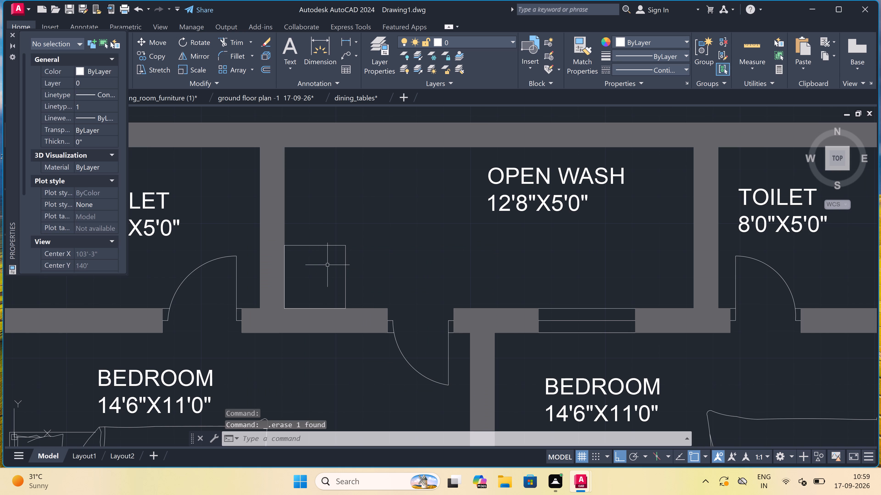
Draw a circle with a radius of about 7" near the centre of the square OPEN WASH fixture.
type("C")
key("space")
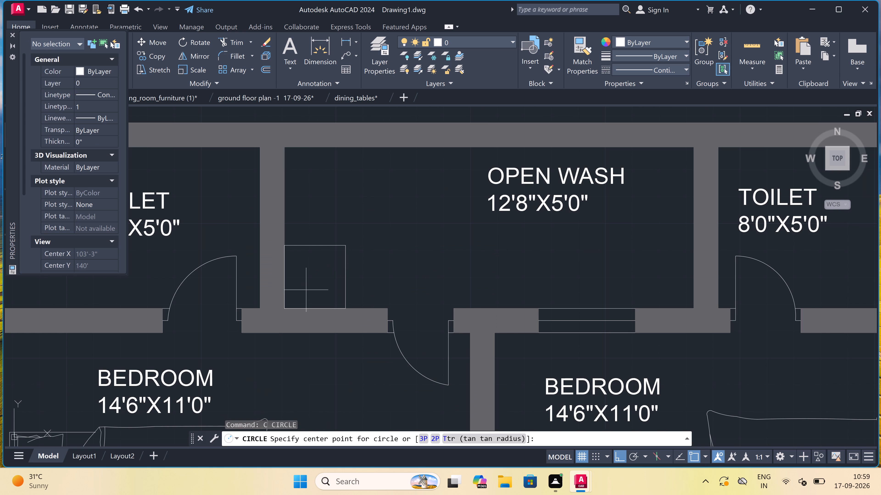
scroll(311, 277, "up", 1)
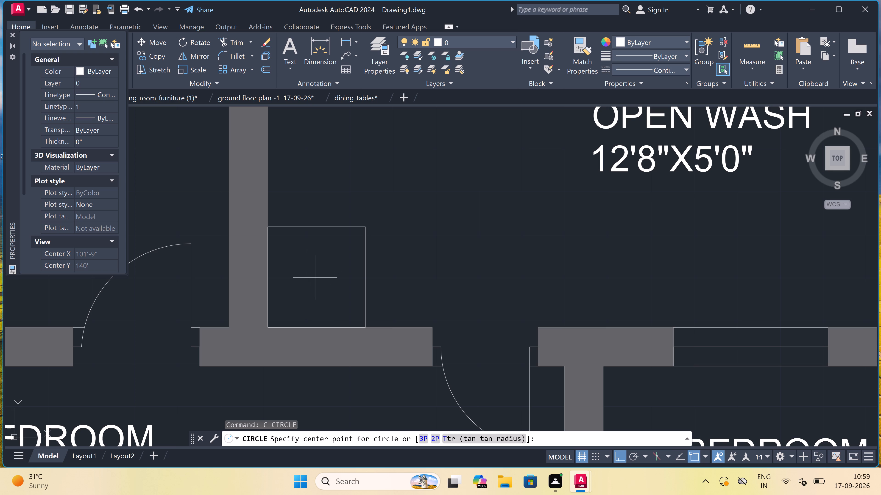
left_click(313, 276)
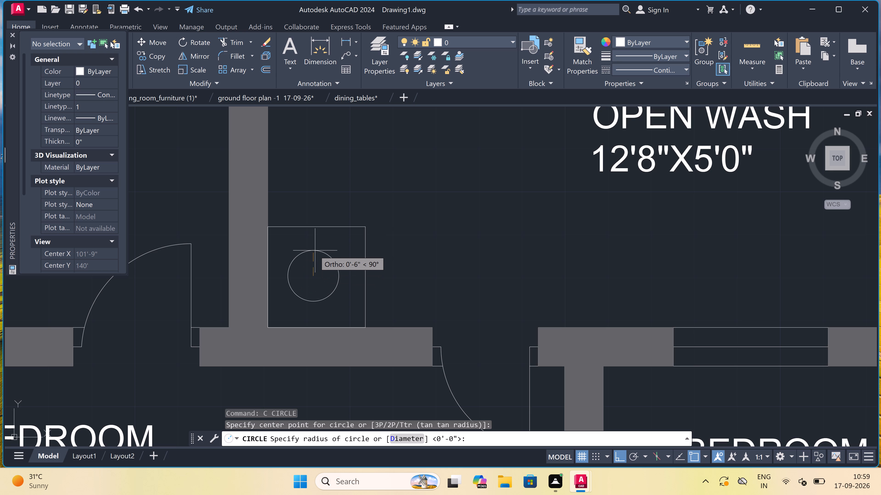
left_click(315, 247)
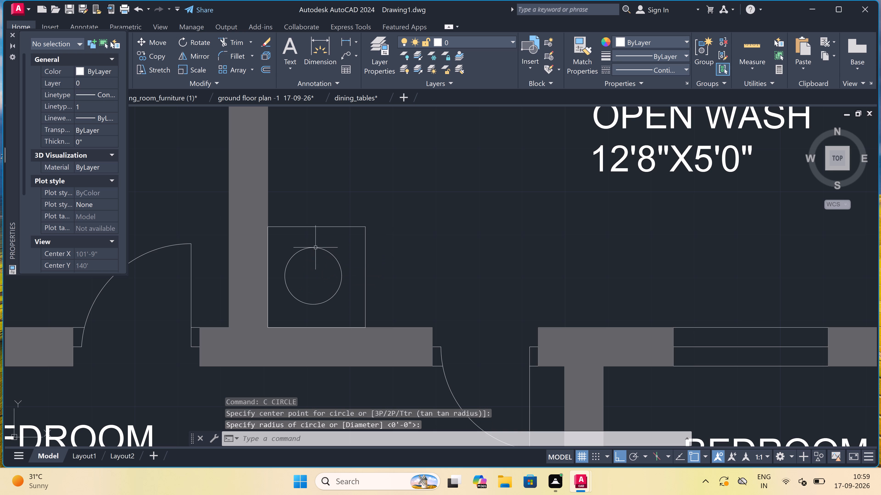
Draw a concentric inner circle with a radius of about 6" inside the OPEN WASH fixture's circle.
scroll(315, 247, "up", 2)
scroll(315, 247, "down", 2)
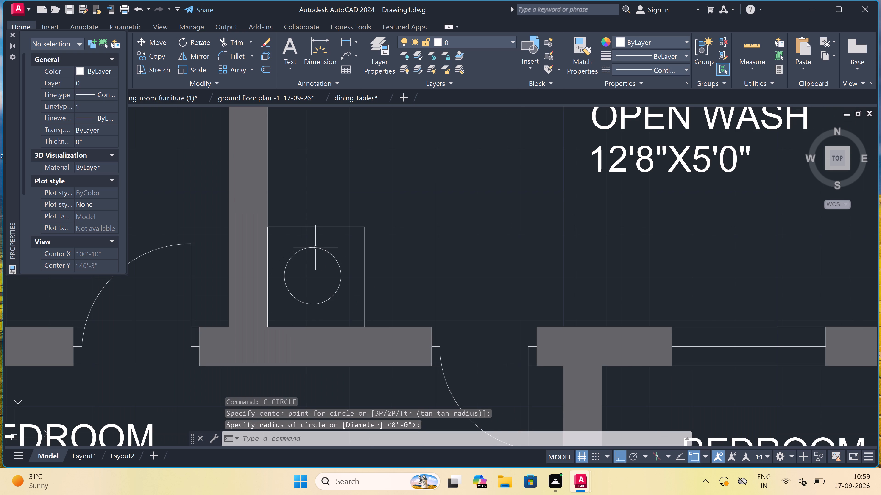
scroll(316, 247, "down", 1)
scroll(323, 215, "down", 3)
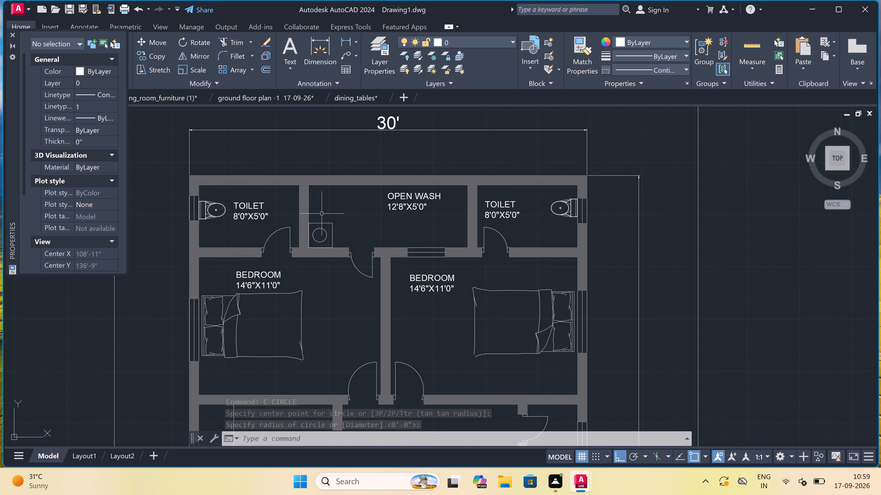
scroll(319, 209, "up", 4)
scroll(318, 211, "down", 1)
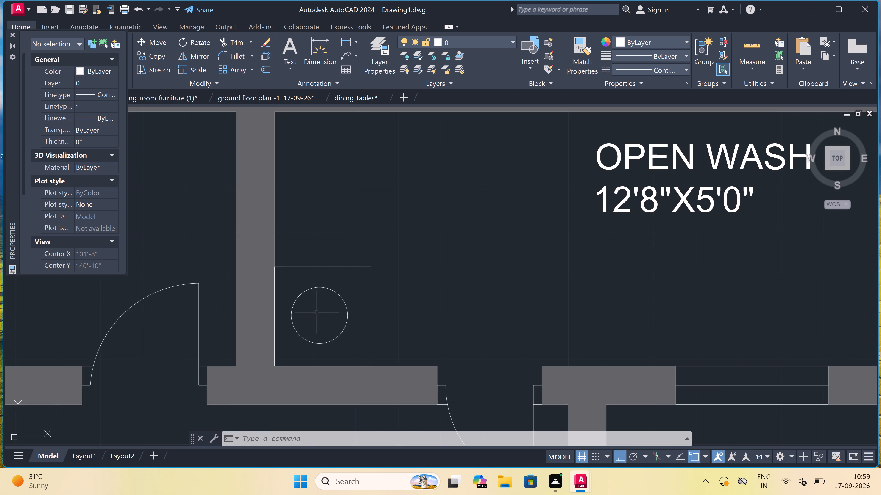
key("space")
scroll(317, 327, "up", 1)
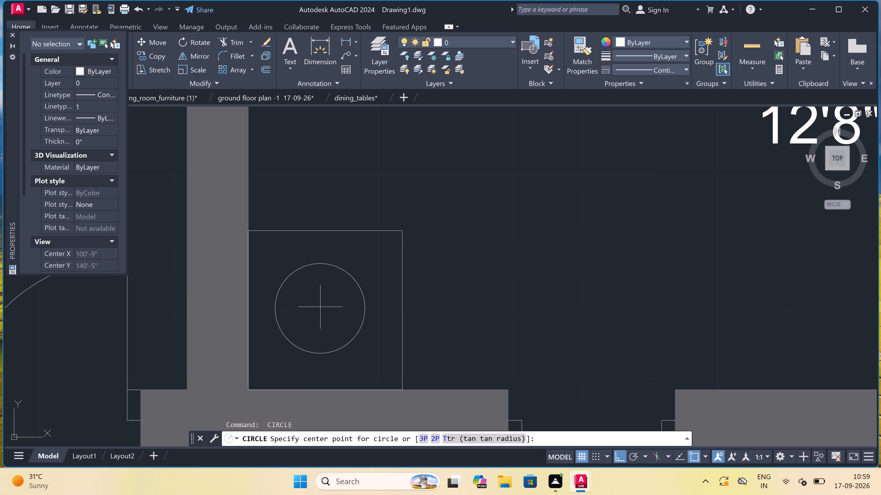
double_click(319, 307)
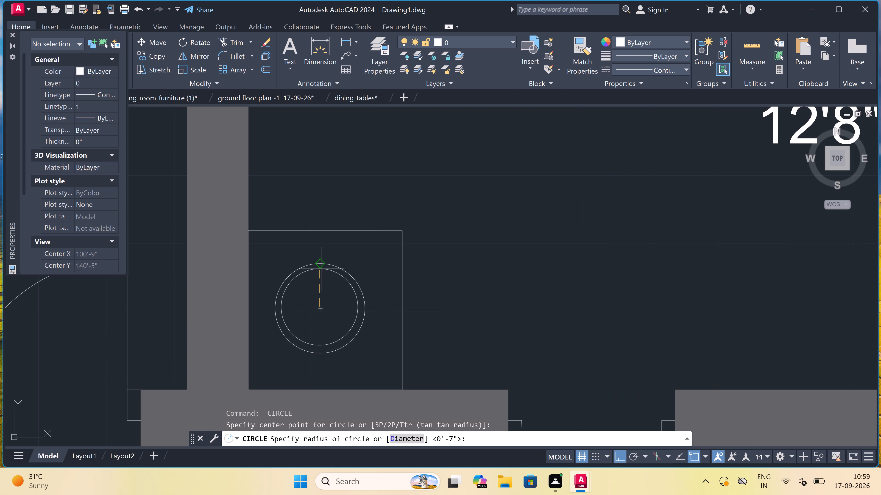
scroll(322, 269, "up", 3)
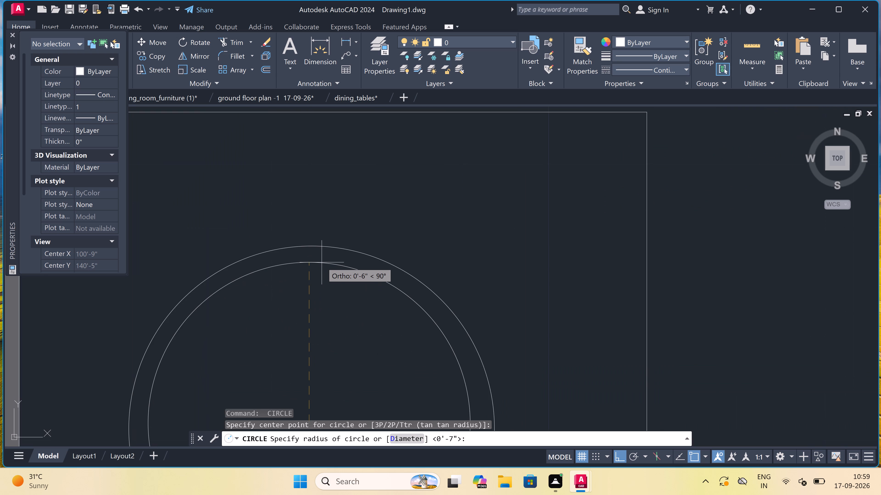
left_click(322, 262)
scroll(322, 262, "down", 7)
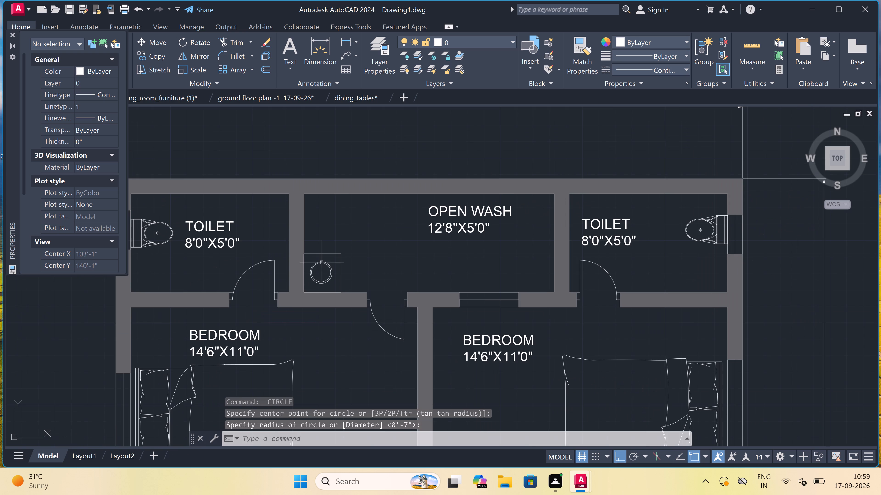
scroll(321, 263, "up", 2)
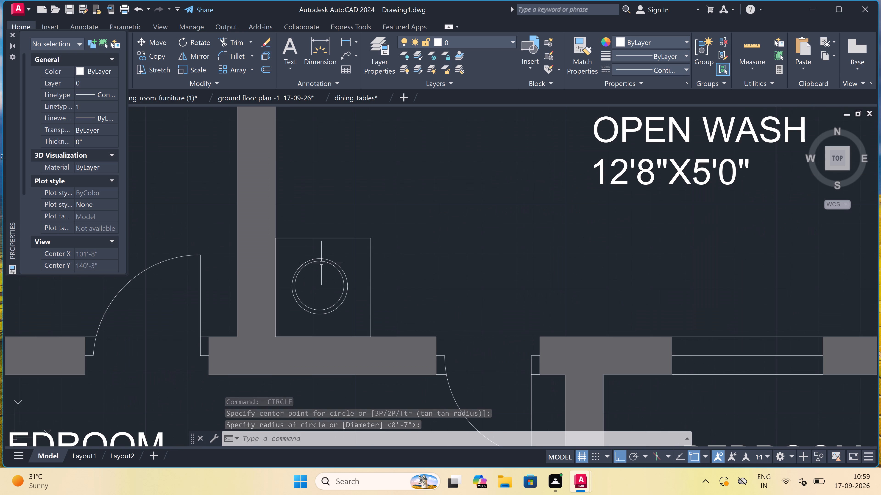
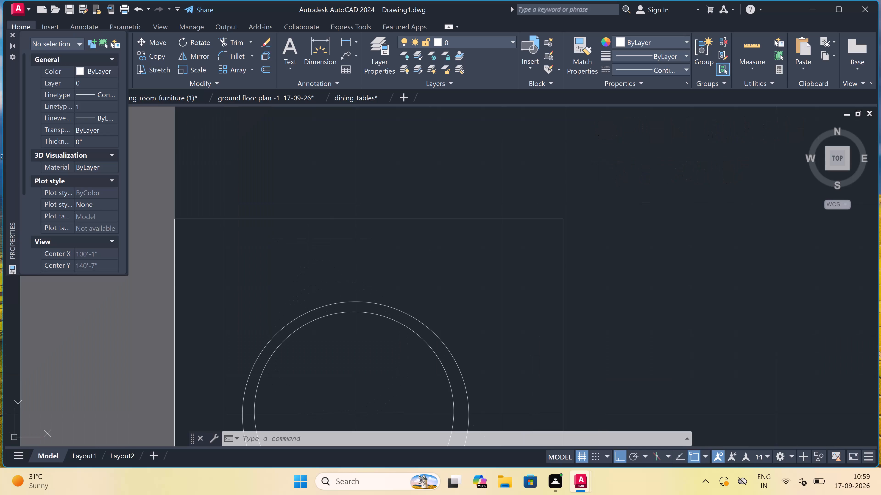
Delete the inner circle of the square OPEN WASH fixture.
scroll(319, 300, "down", 2)
scroll(323, 355, "up", 1)
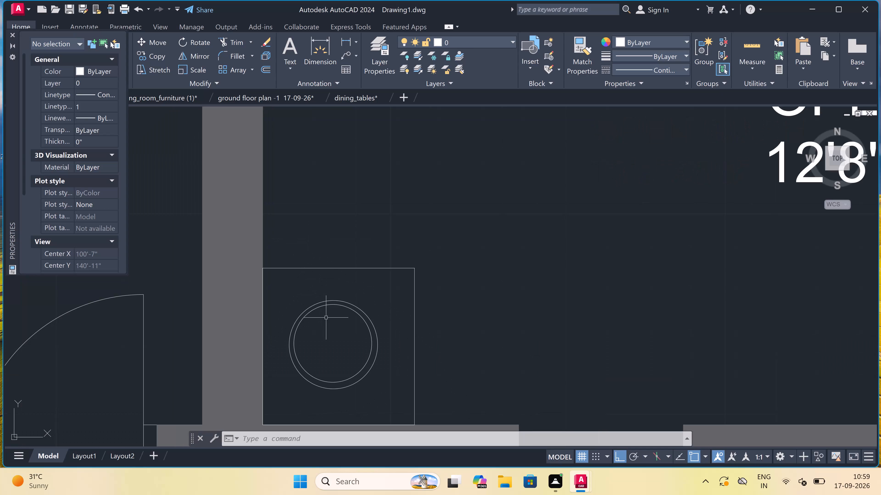
scroll(323, 355, "up", 1)
left_click(267, 265)
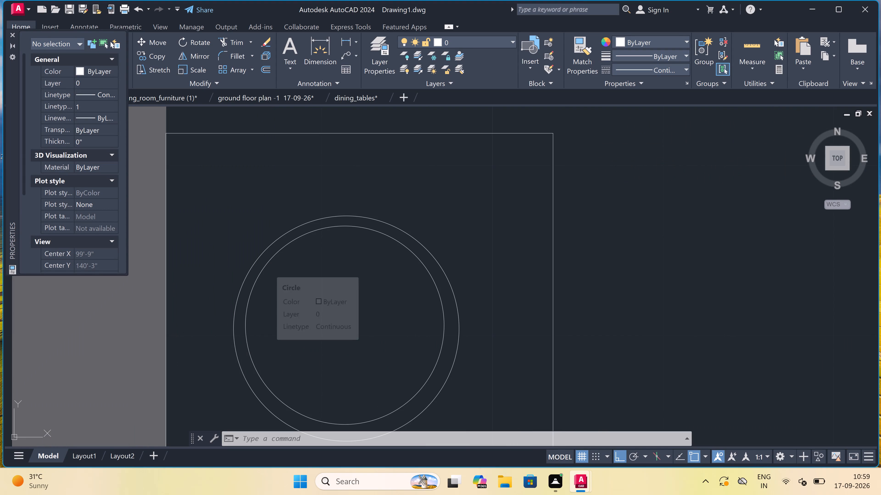
key("Delete")
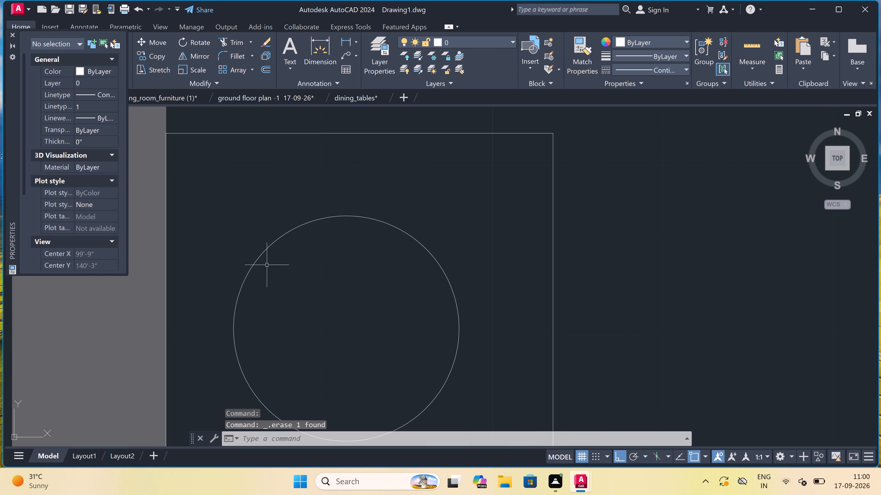
Draw a circle with a radius of about 6" from the centre of the OPEN WASH fixture's remaining circle.
key("c")
key("space")
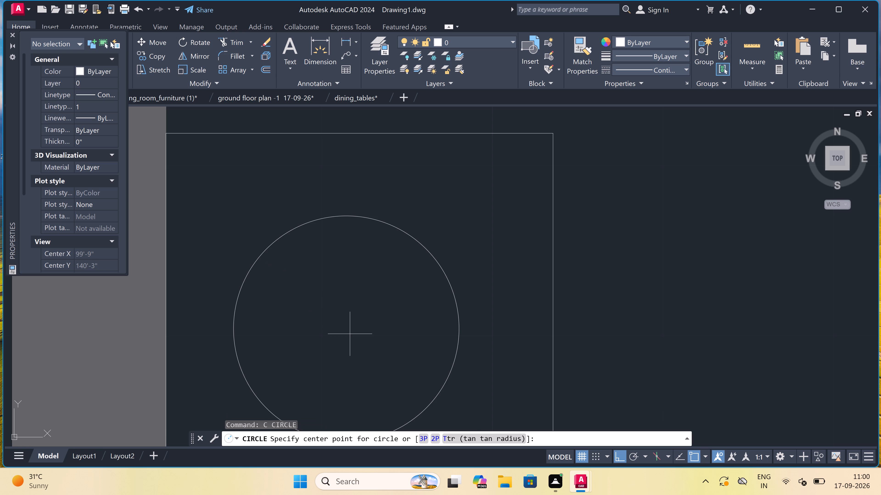
scroll(350, 333, "down", 1)
scroll(347, 336, "up", 1)
scroll(344, 359, "down", 1)
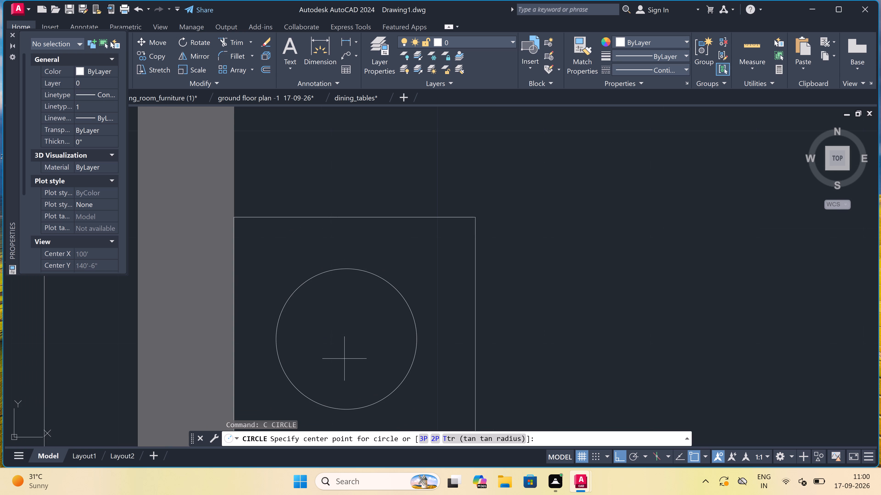
scroll(344, 393, "up", 1)
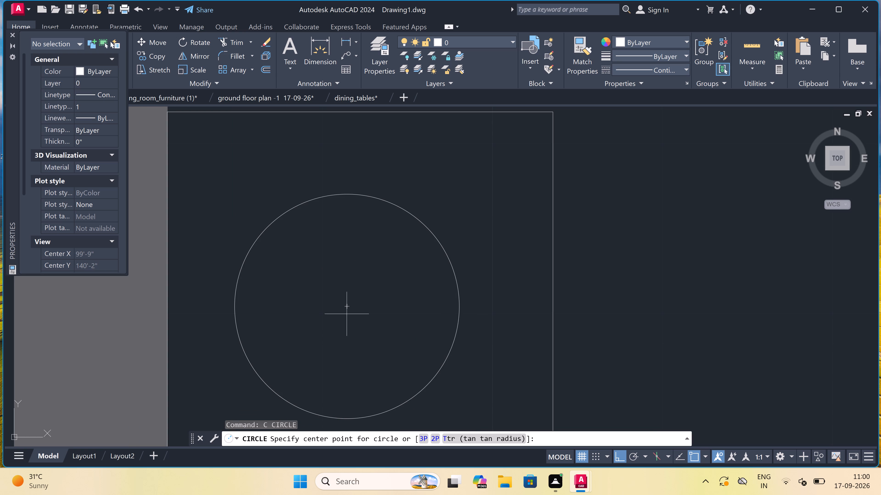
left_click(347, 307)
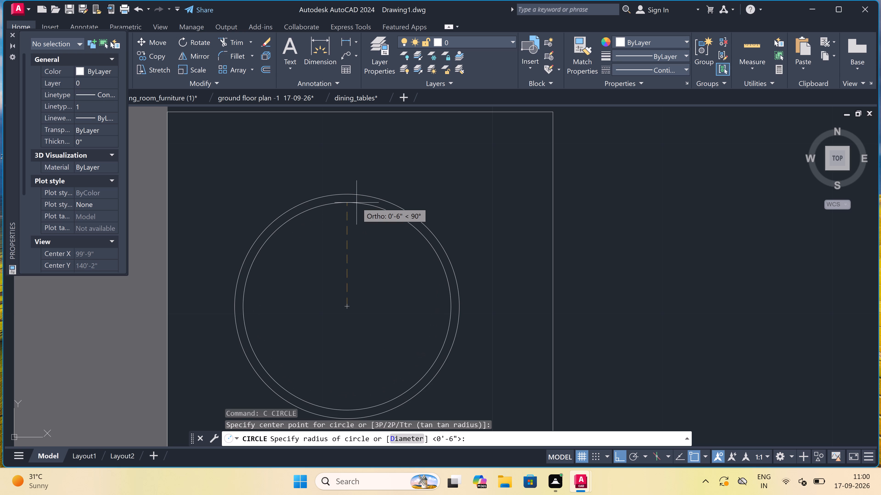
left_click(357, 203)
Set up a model plot with the DWG To PDF.pc3 plotter and ISO A4 (297.00 x 210.00 MM) paper.
scroll(357, 203, "down", 5)
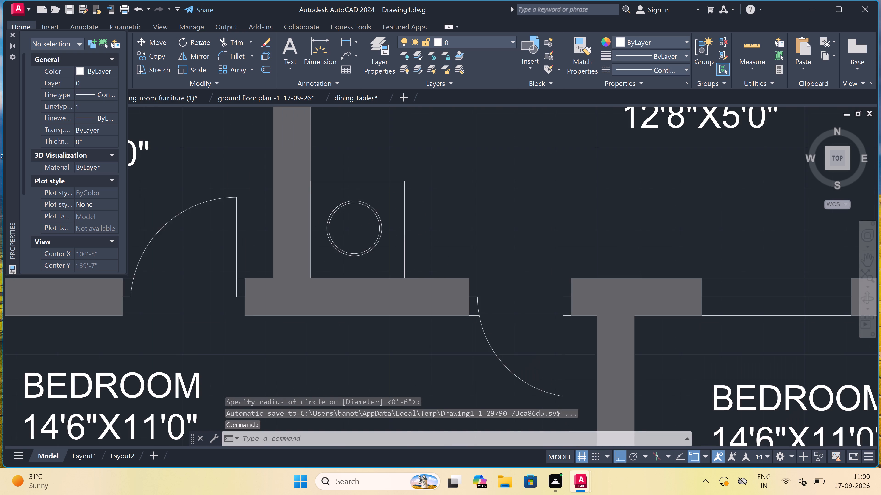
scroll(357, 203, "down", 5)
scroll(320, 198, "up", 2)
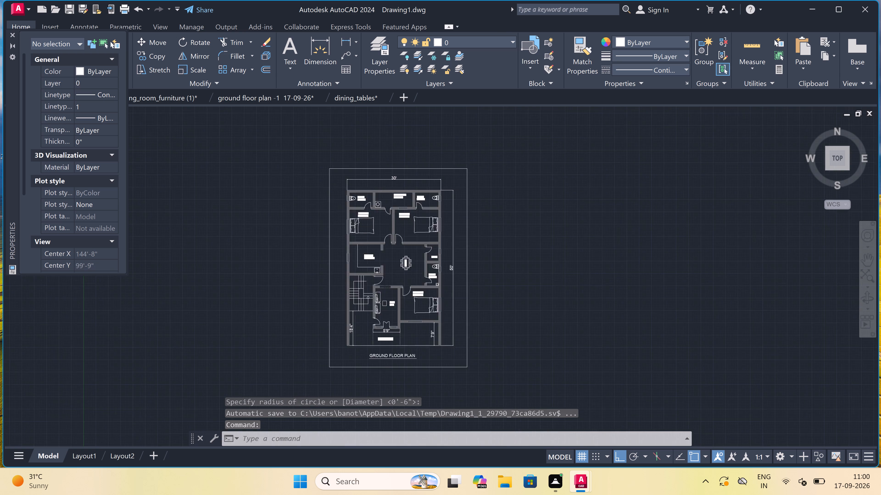
key("ctrl+p")
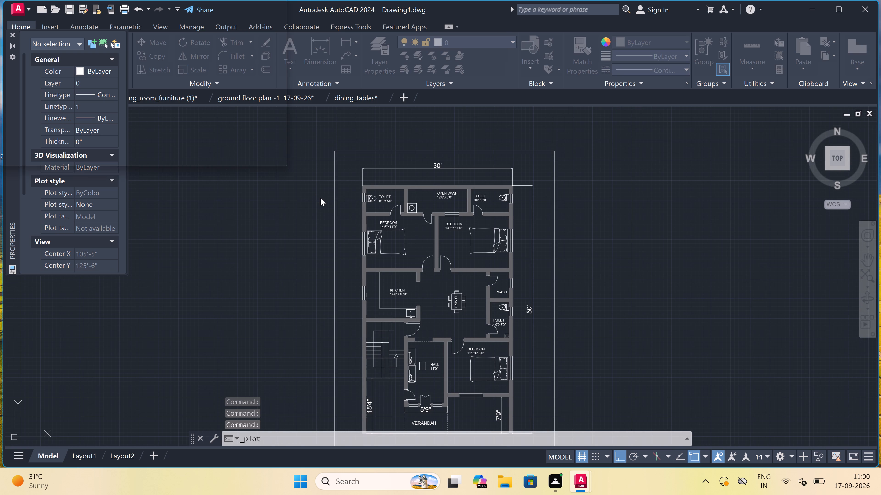
key("Escape")
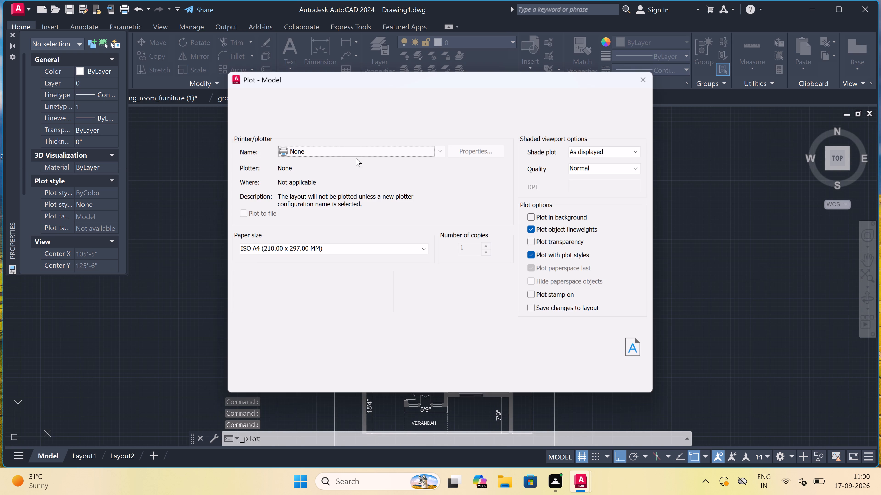
left_click_drag(322, 152, 326, 151)
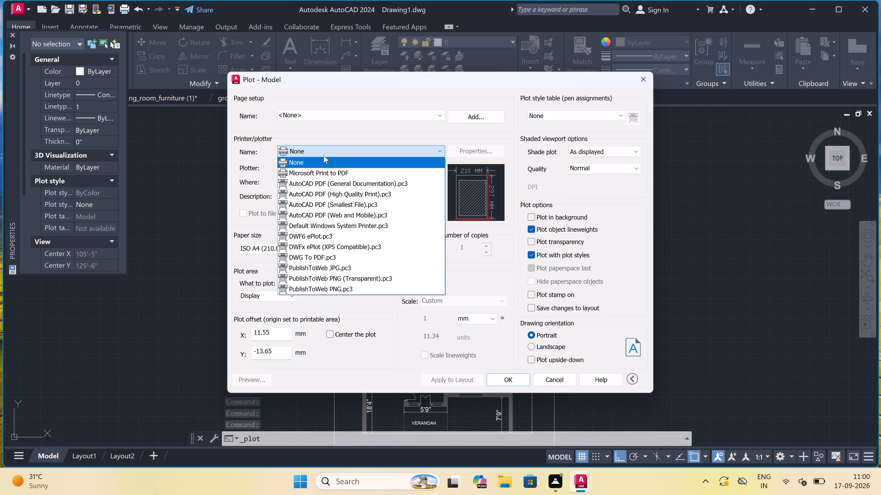
left_click(322, 256)
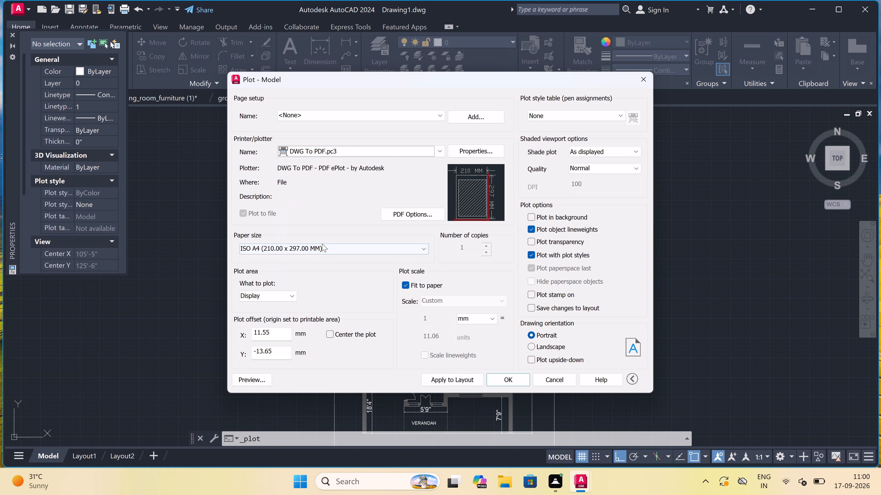
left_click(322, 246)
left_click(312, 263)
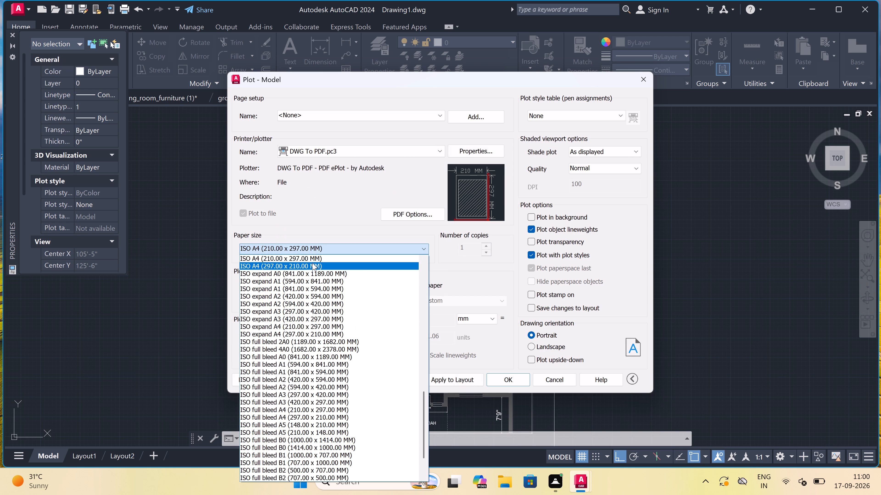
Set the plot area to a window spanning opposite corners of the floor plan's outer border.
left_click(294, 295)
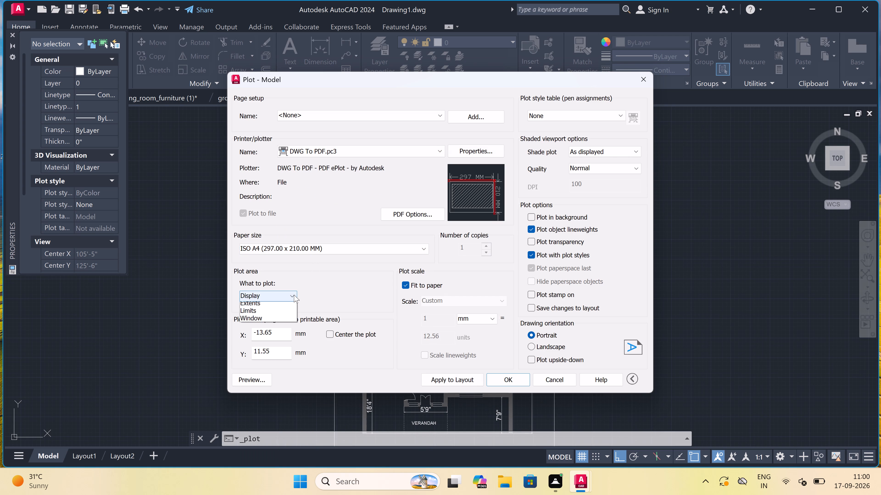
left_click(290, 326)
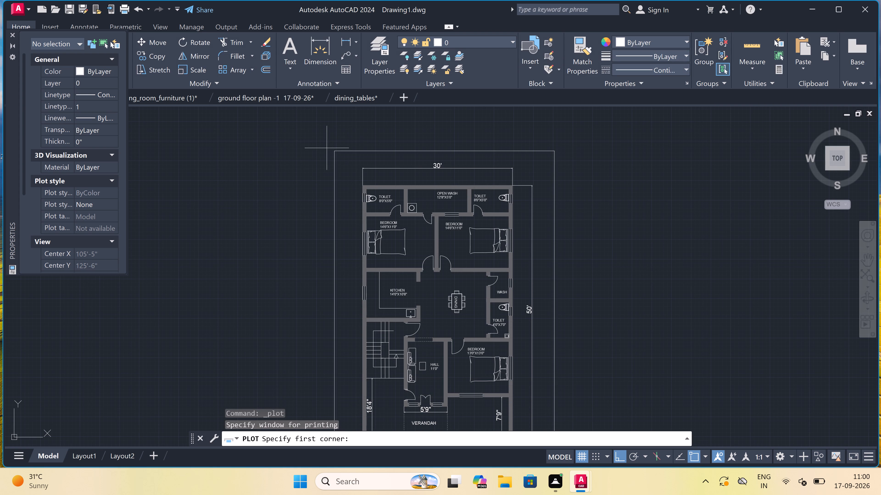
left_click_drag(331, 151, 331, 148)
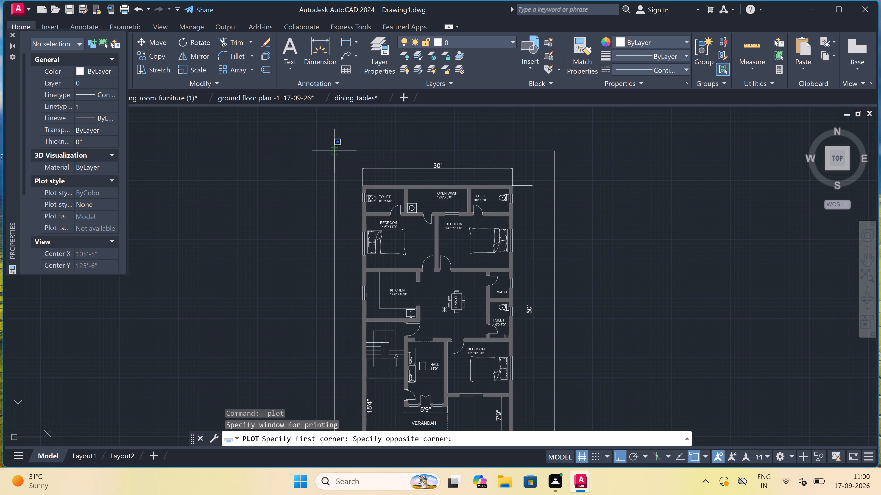
scroll(331, 148, "down", 3)
scroll(357, 246, "up", 1)
scroll(389, 201, "up", 2)
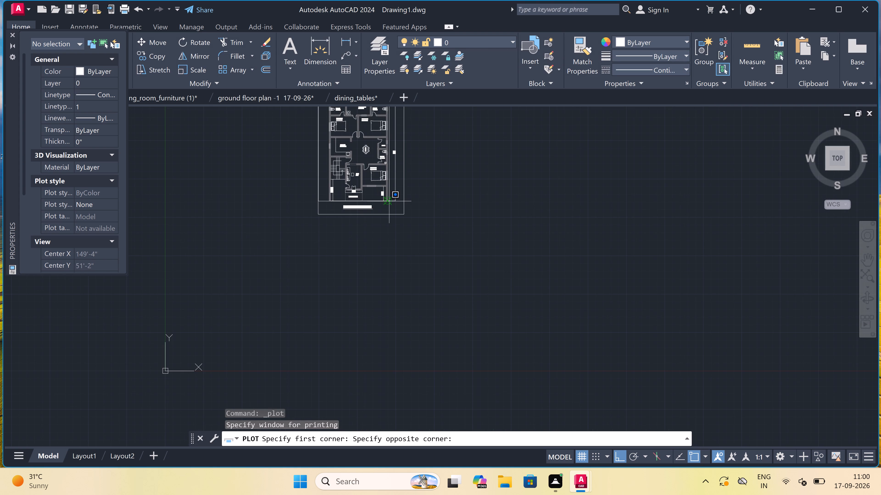
scroll(390, 201, "up", 2)
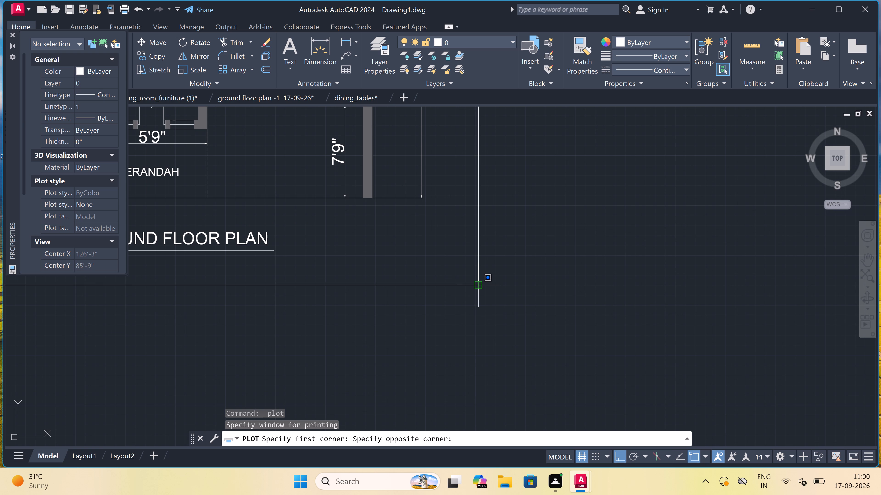
left_click(482, 284)
Assign the acad.ctb plot style table and apply the plot settings to the layout.
left_click(556, 115)
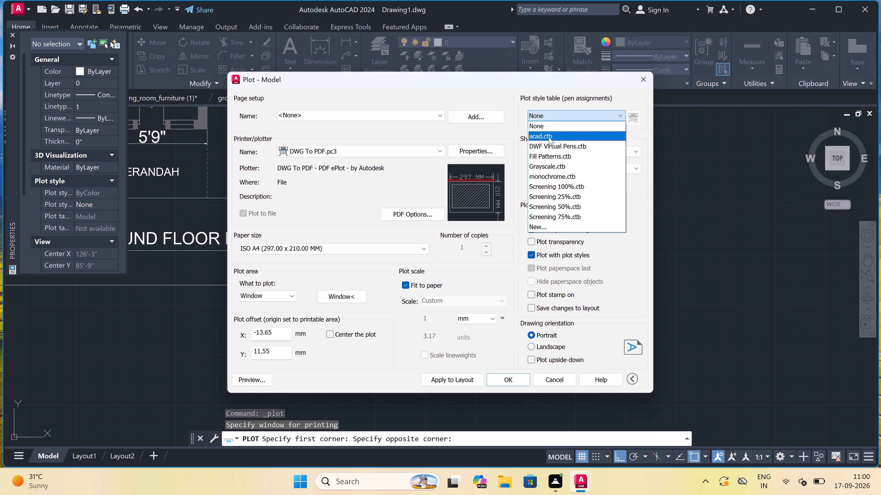
left_click(549, 137)
left_click(446, 260)
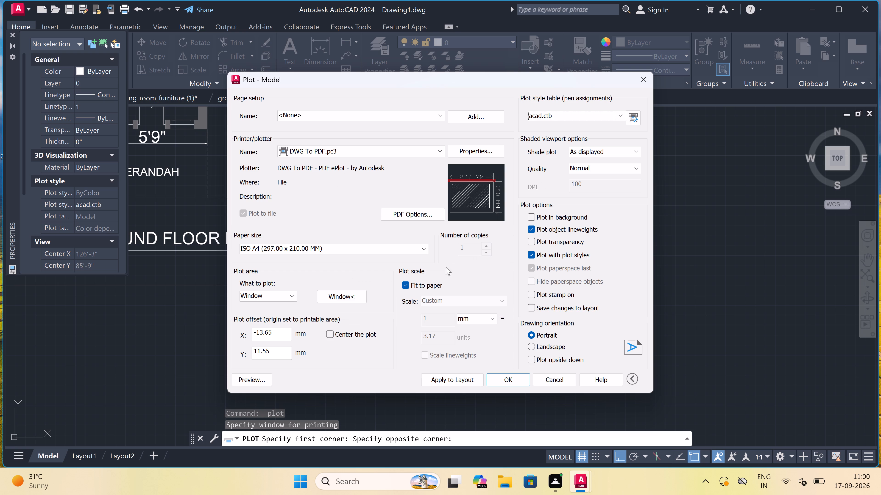
left_click(439, 381)
Plot the plan to a PDF file named "GROUND FLOOR PLAN-2 17-09-26" in the Documents folder.
left_click_drag(507, 372, 507, 368)
left_click(507, 368)
left_click(506, 380)
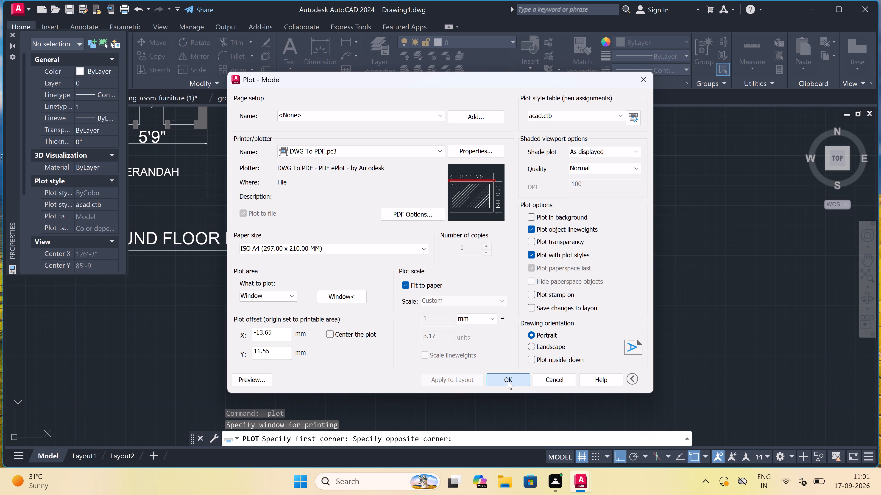
key("BackSpace")
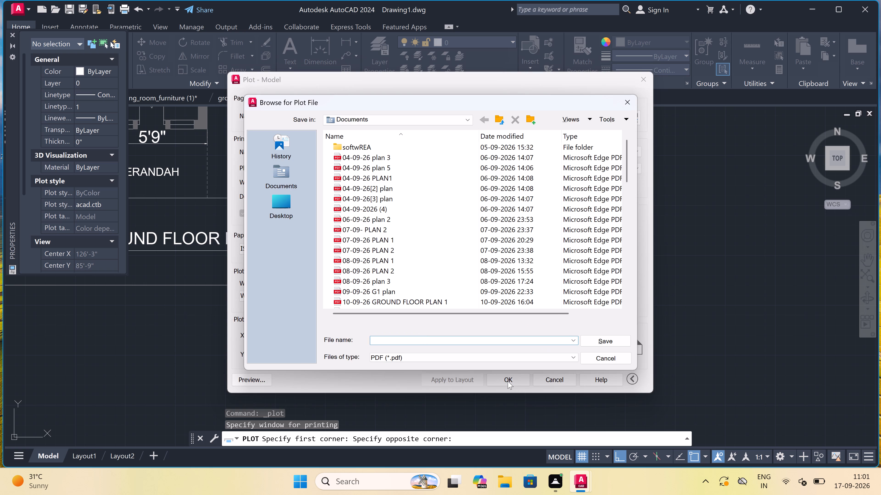
type("GROUND")
key("space")
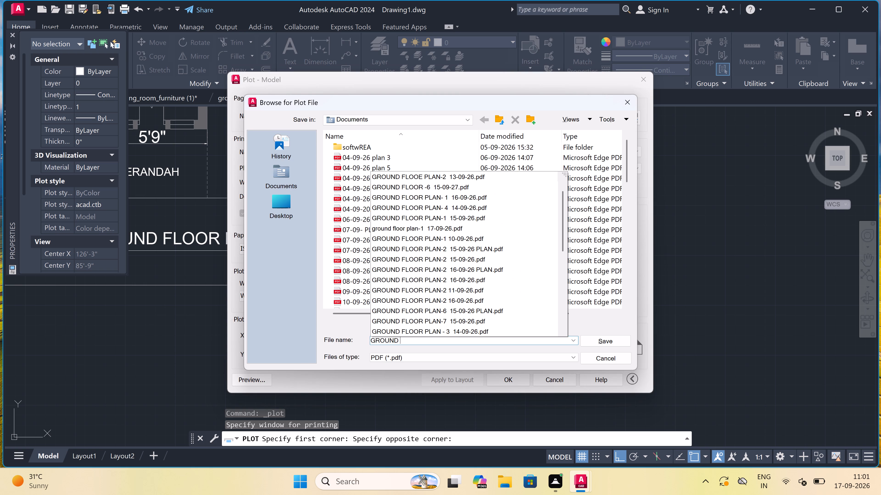
type("FLOOR PLAN-2 1")
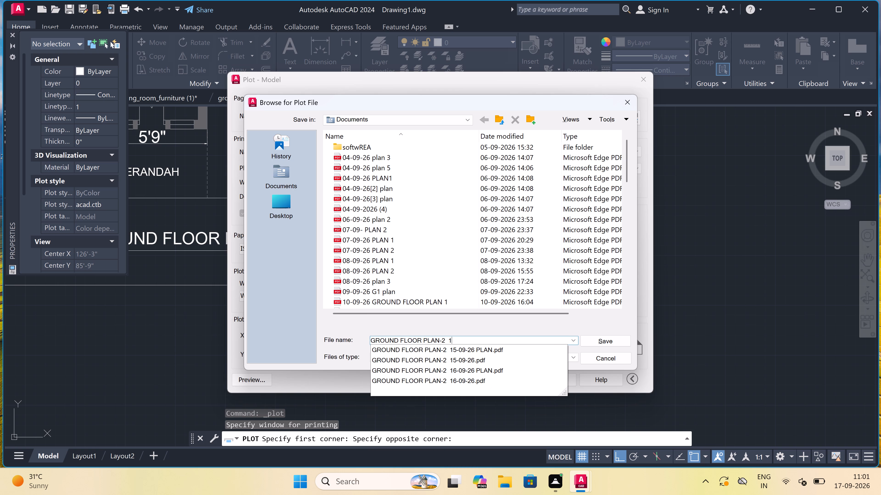
key("6")
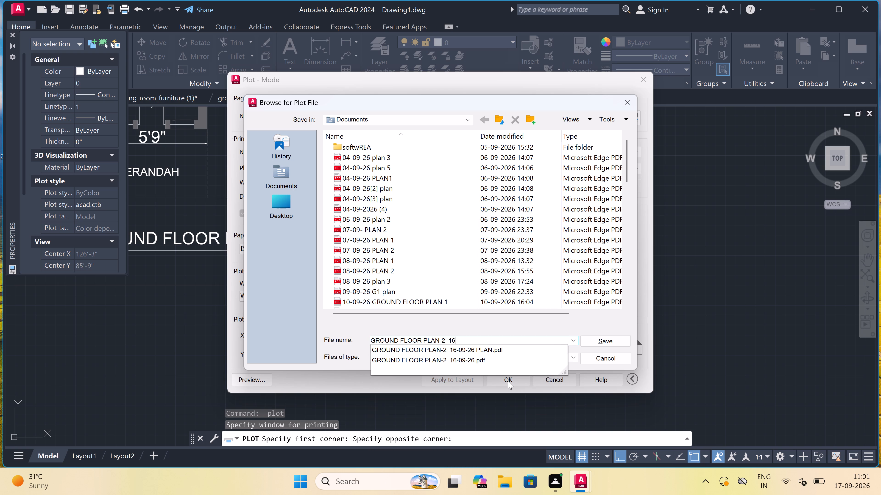
key("BackSpace")
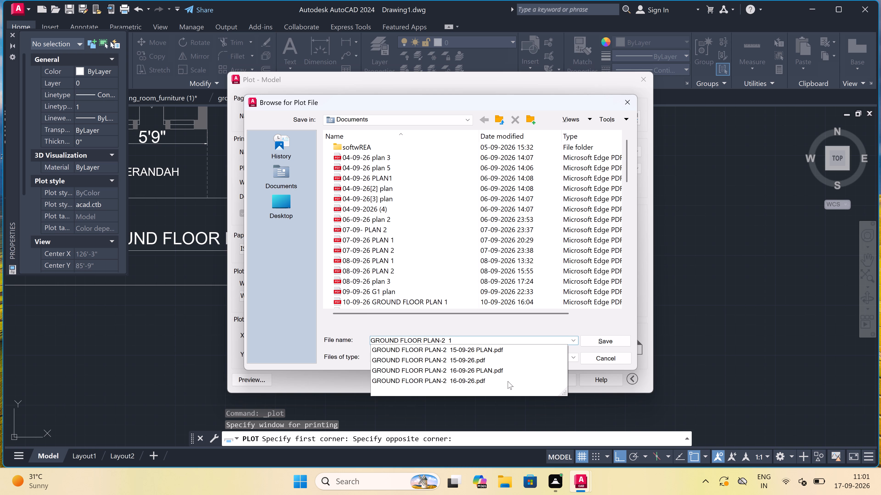
type("7-09-")
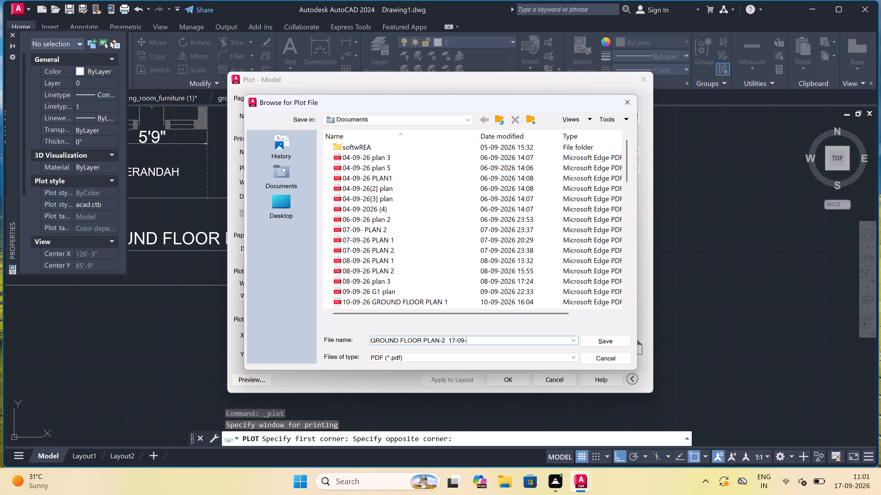
type("26")
left_click(602, 338)
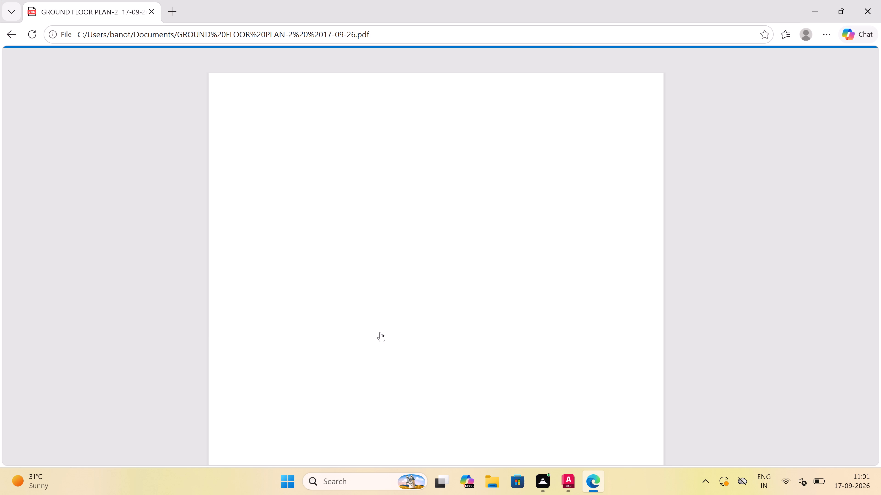
Examine the plotted ground floor plan PDF from the top dimension down to the title.
scroll(380, 323, "down", 1)
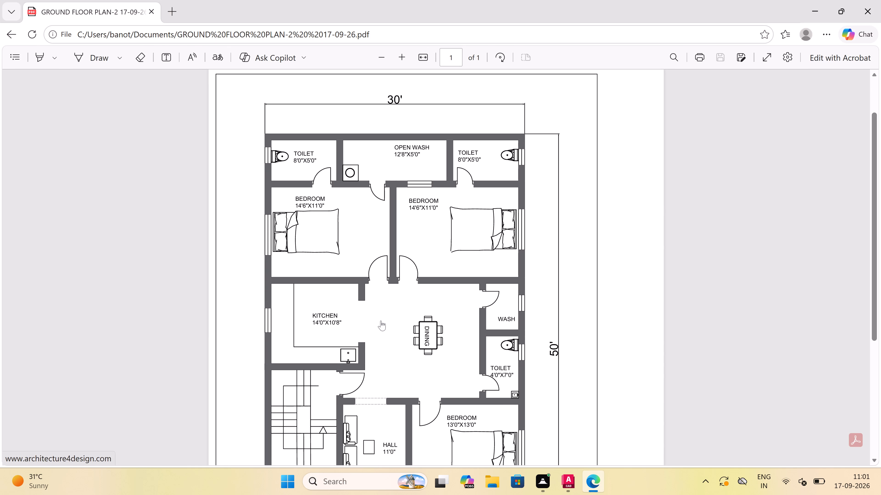
scroll(381, 321, "down", 3)
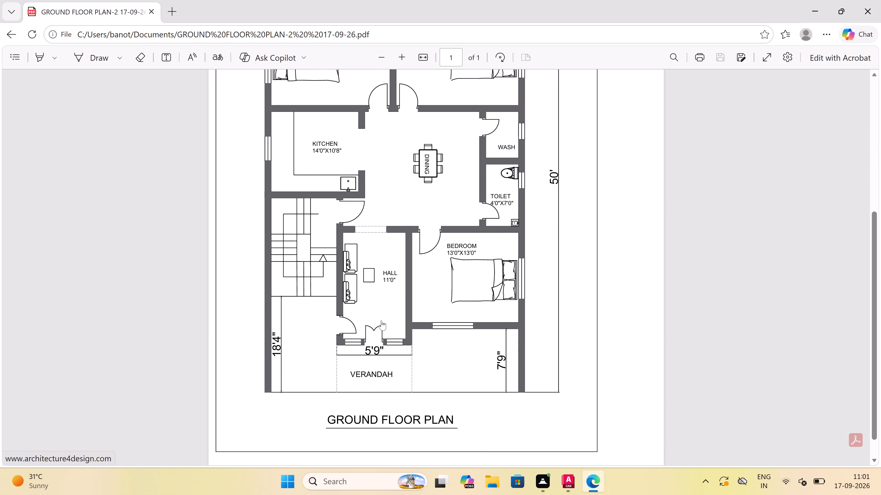
scroll(381, 320, "up", 1)
scroll(381, 320, "down", 1)
scroll(398, 307, "up", 7)
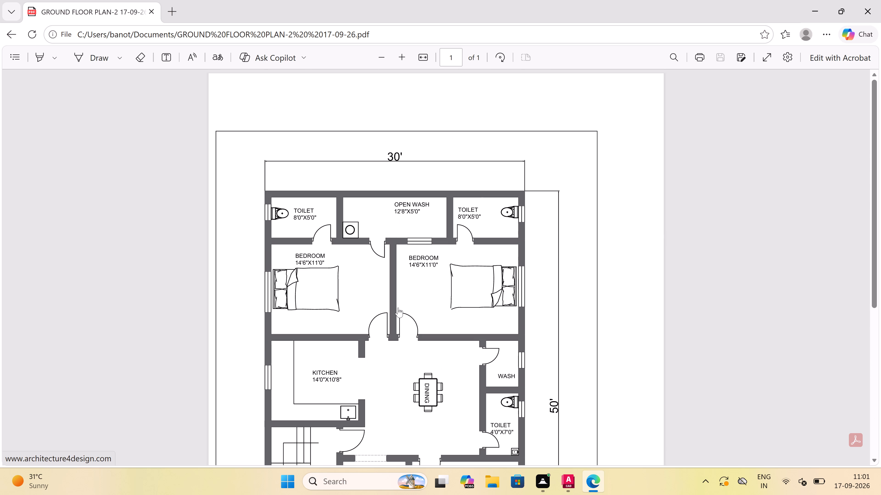
scroll(398, 308, "up", 3)
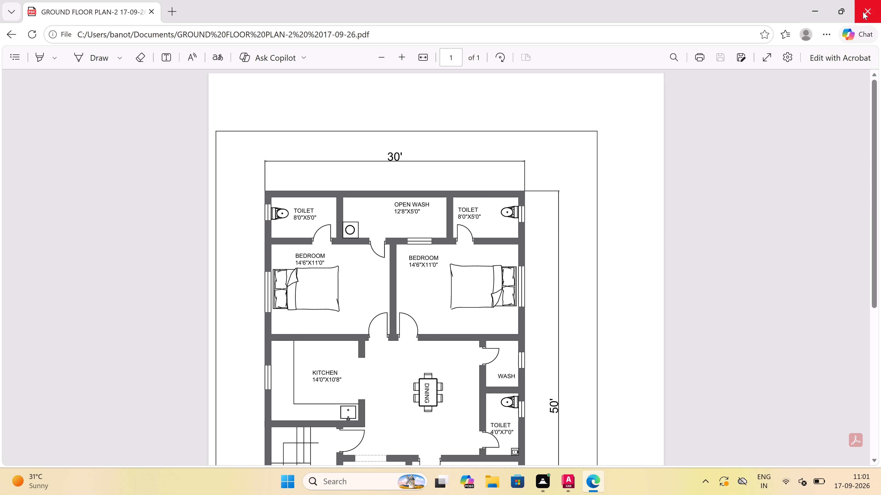
Close the plotted PDF, return to AutoCAD and close the Properties palette.
left_click(866, 9)
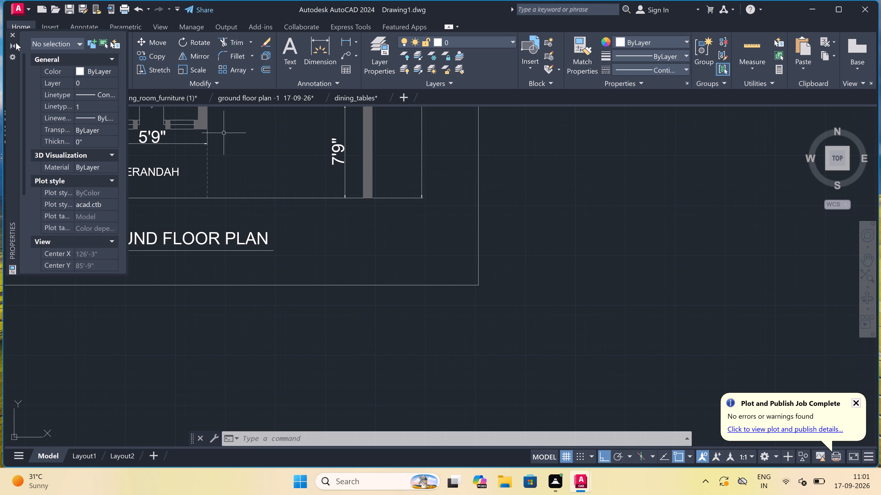
left_click(9, 34)
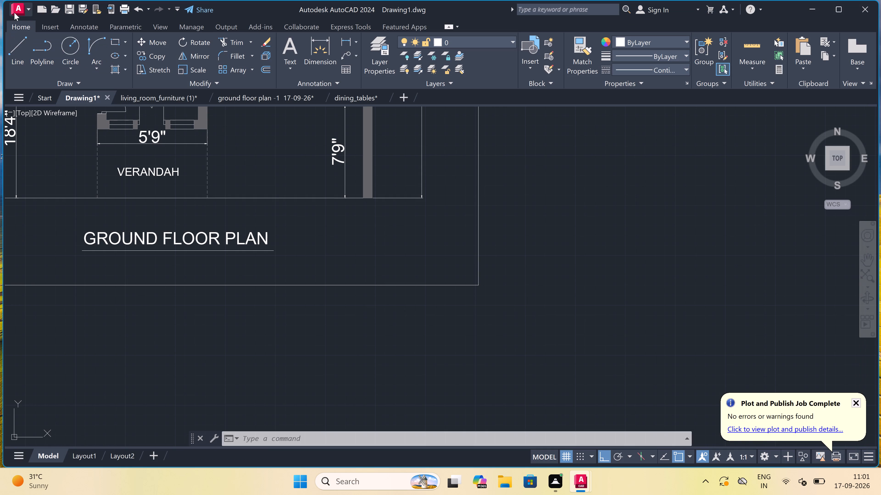
Save the drawing as "GROUND FLOOR PLAN-2 17-09-26" in the Downloads folder, in AutoCAD 2018 Drawing format.
left_click(15, 9)
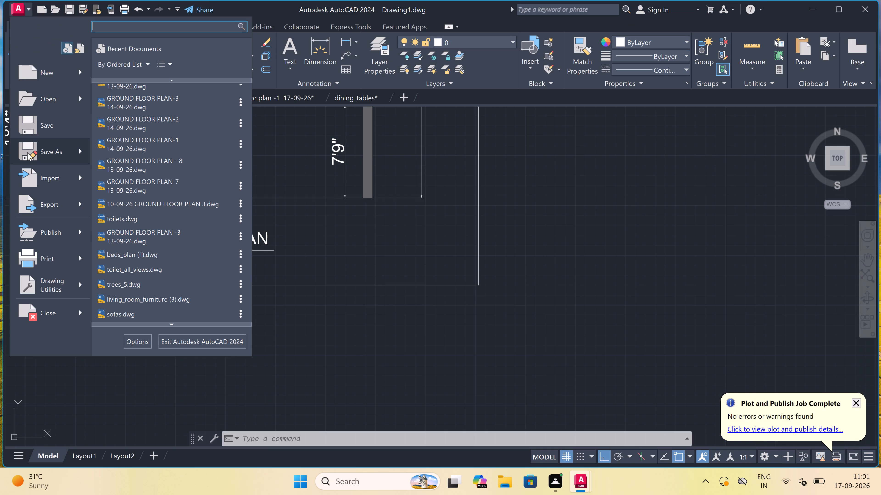
left_click(27, 152)
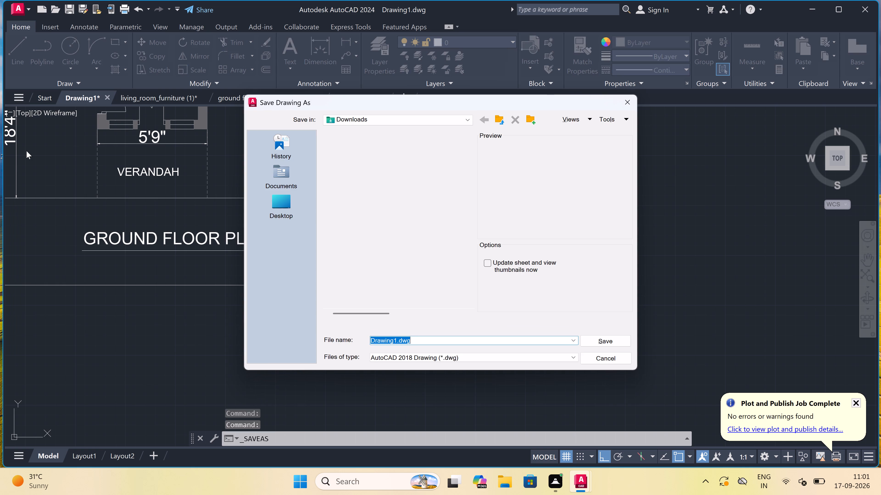
key("BackSpace")
type("GROUND FLOOR")
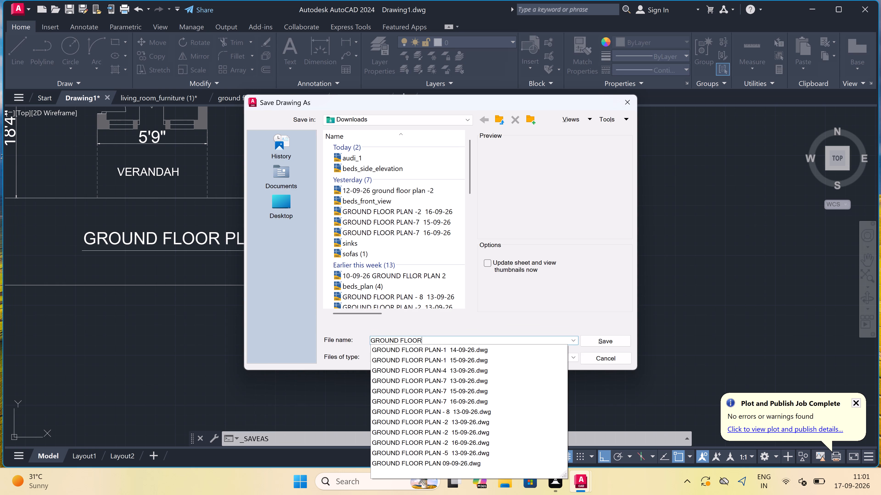
key("space")
type("PLAN-2 17")
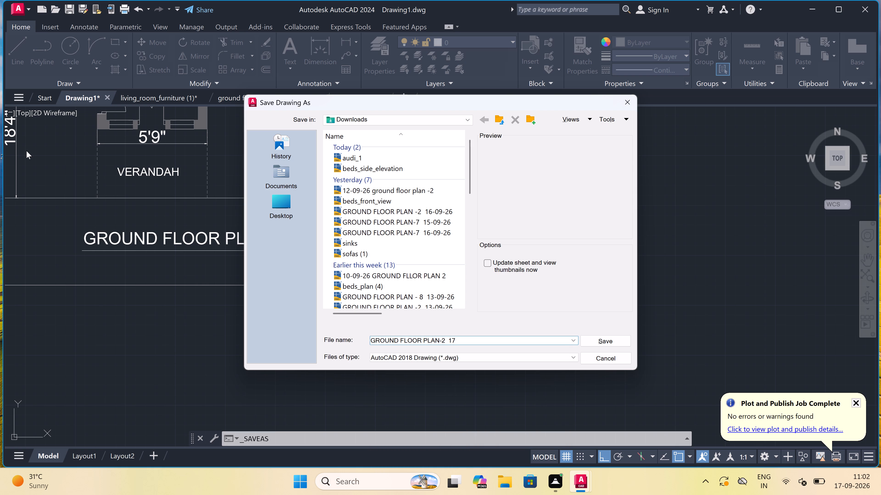
type("-09-")
type("26")
left_click(591, 336)
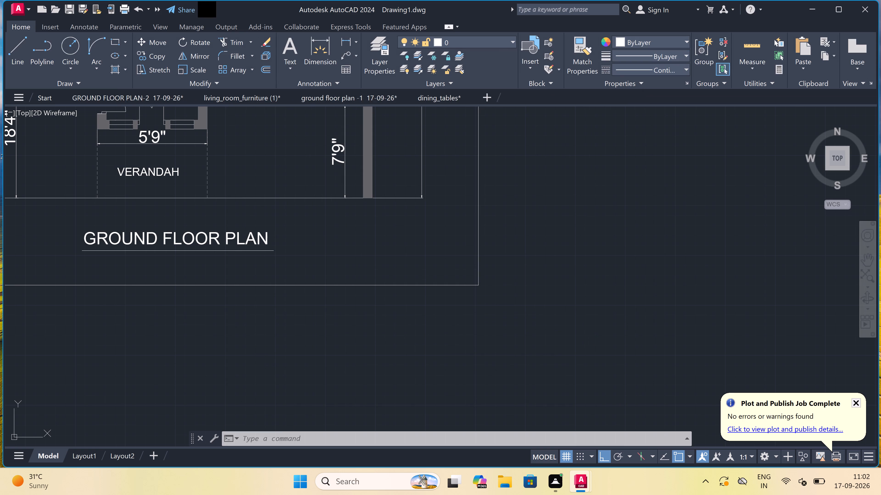
Exit AutoCAD, saving the changes to living_room_furniture (1), ground floor plan -1 17-09-26 and dining_tables.
double_click(869, 10)
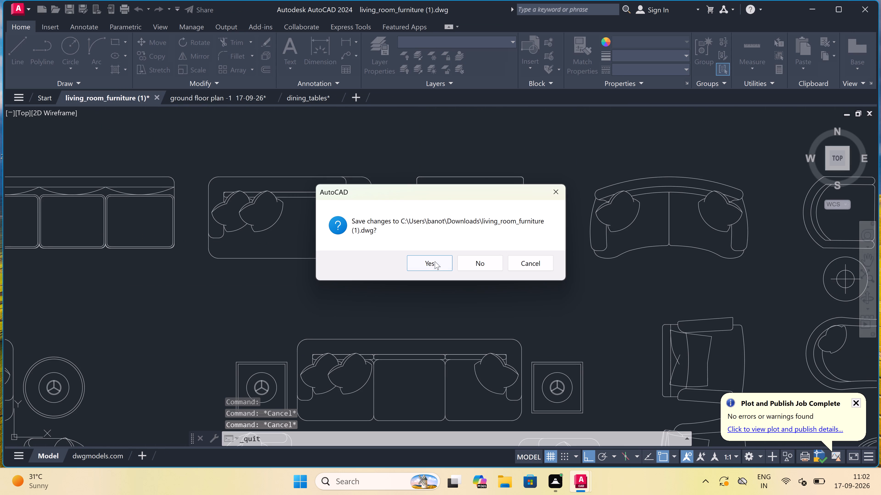
left_click(433, 262)
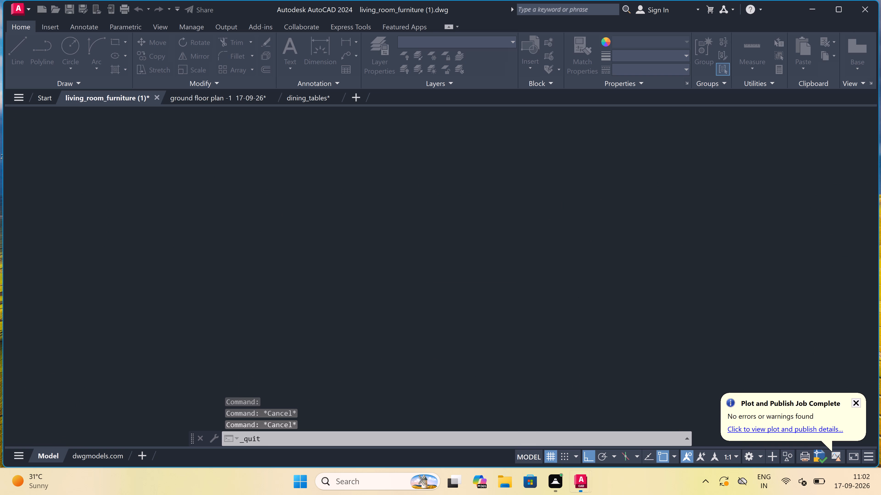
left_click(430, 263)
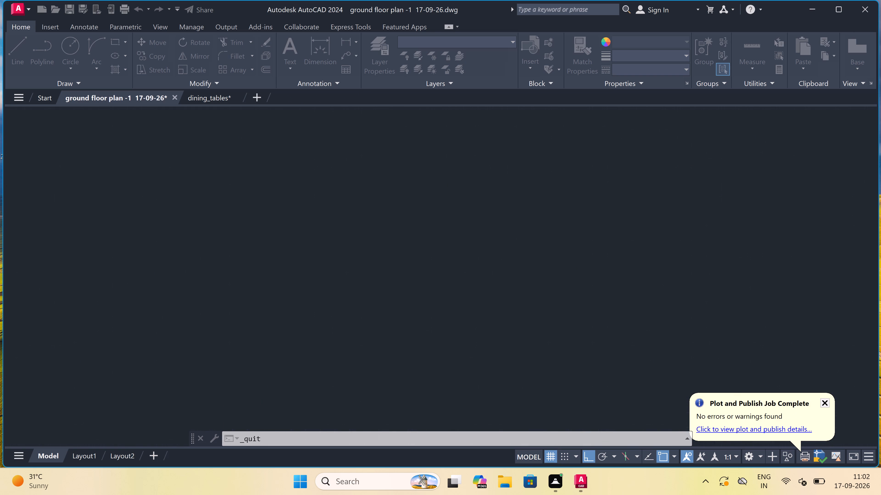
left_click(427, 261)
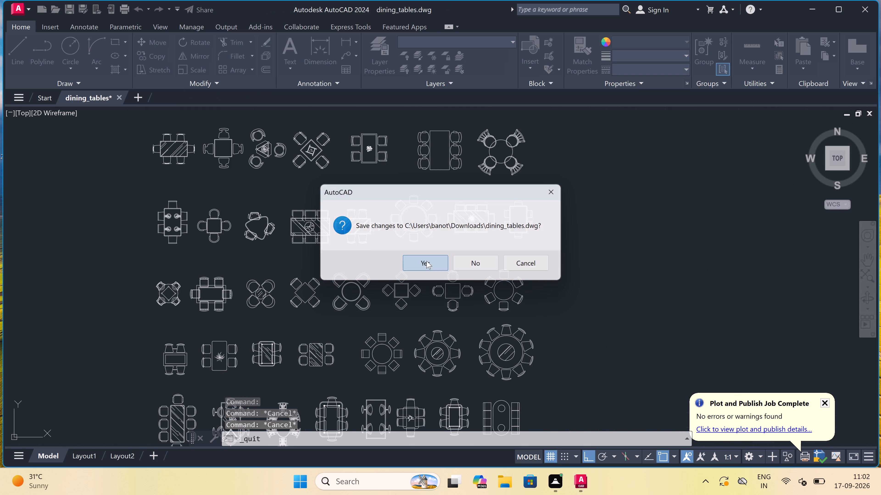